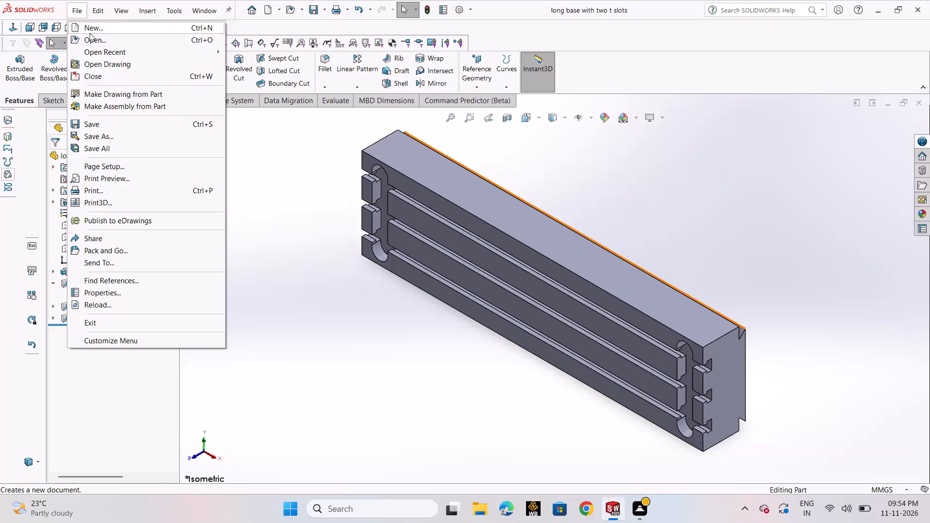
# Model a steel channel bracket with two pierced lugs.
# Create a new part document and bring its window to the front.
pyautogui.click(90, 31)
pyautogui.click(388, 378)
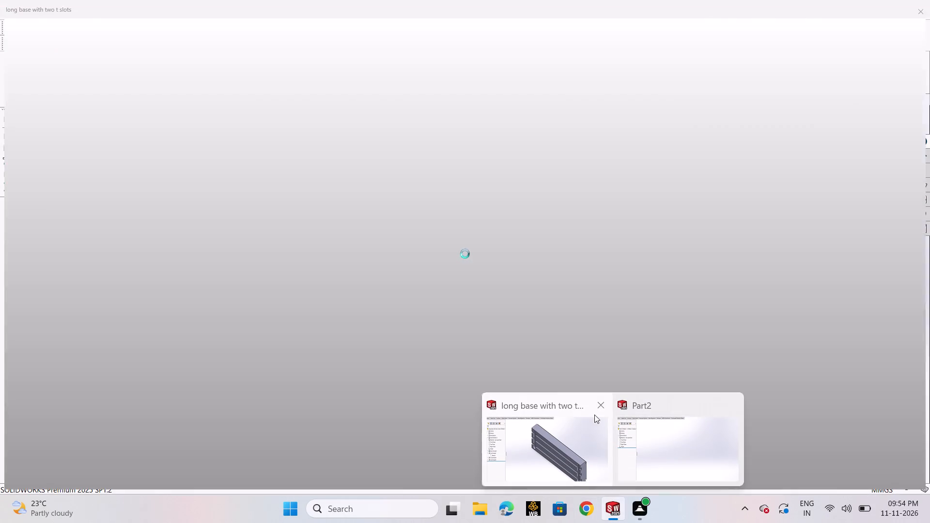
pyautogui.click(596, 407)
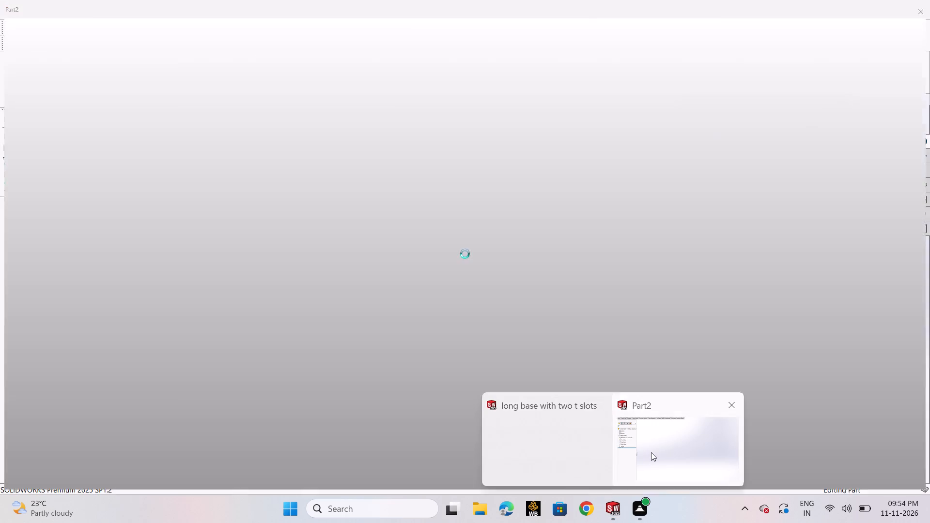
pyautogui.click(651, 453)
# Start a new sketch on the Top Plane.
pyautogui.click(87, 221)
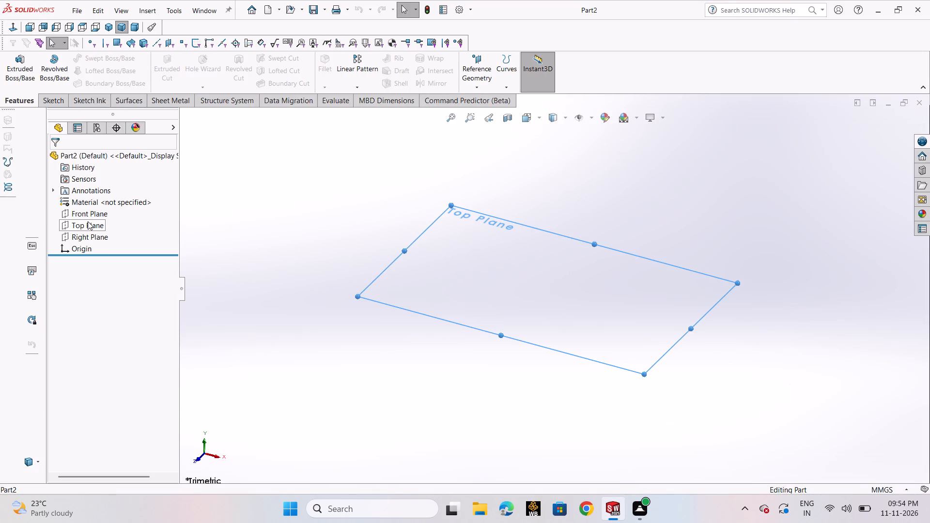
pyautogui.click(105, 205)
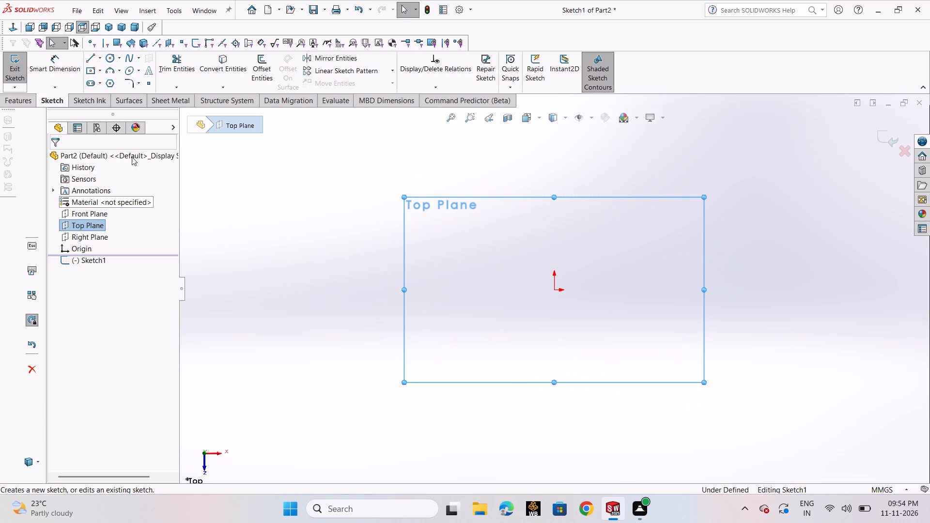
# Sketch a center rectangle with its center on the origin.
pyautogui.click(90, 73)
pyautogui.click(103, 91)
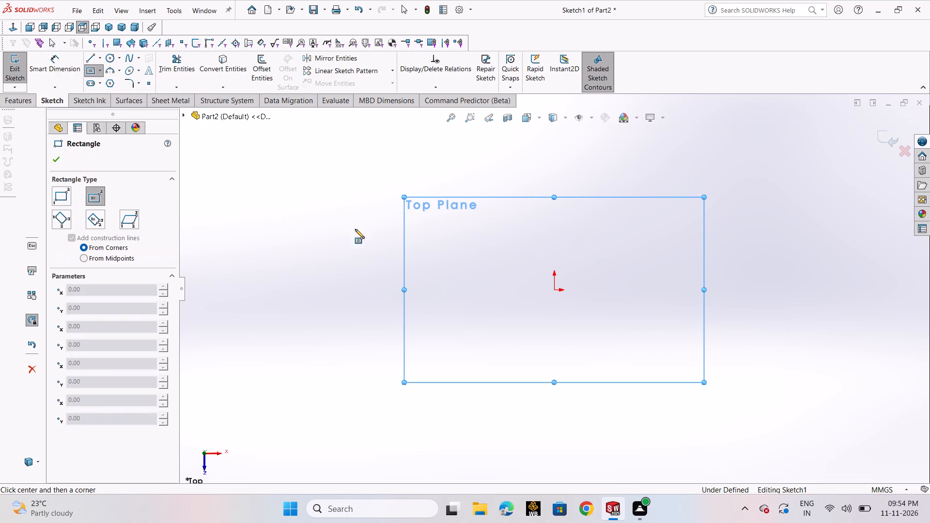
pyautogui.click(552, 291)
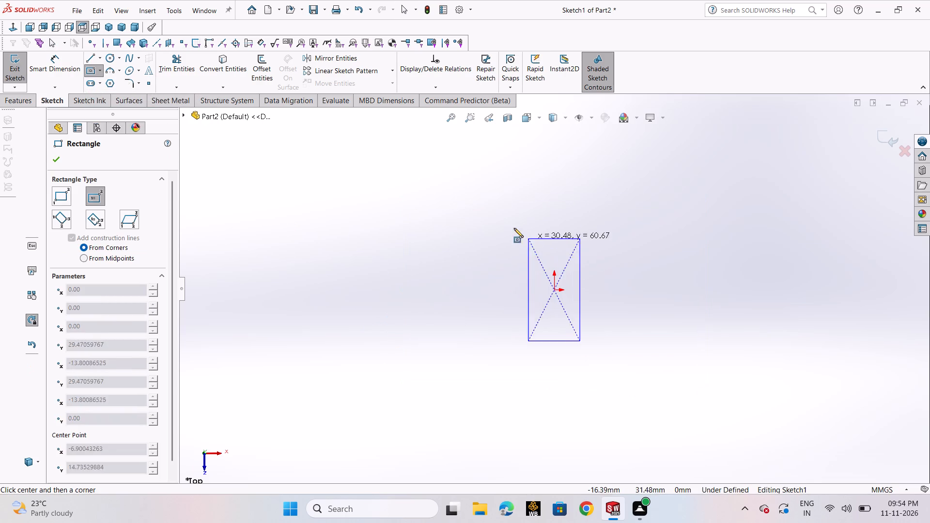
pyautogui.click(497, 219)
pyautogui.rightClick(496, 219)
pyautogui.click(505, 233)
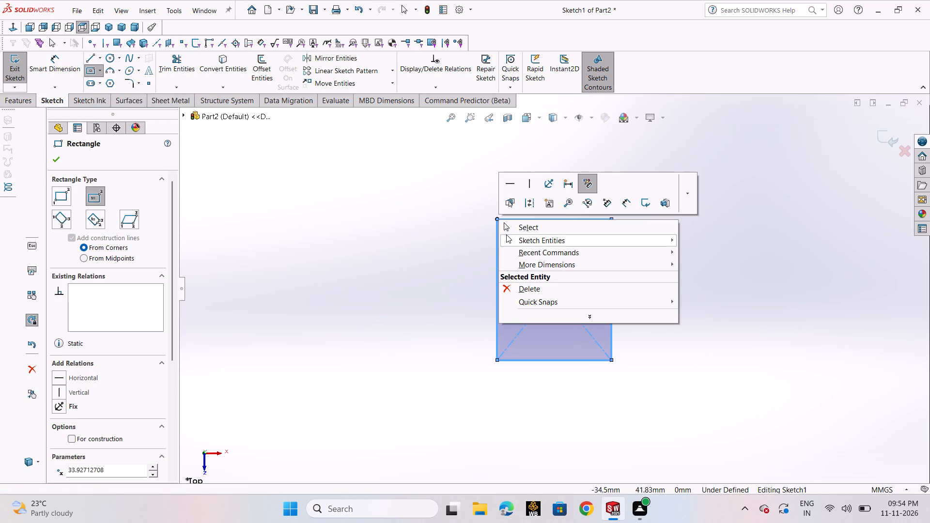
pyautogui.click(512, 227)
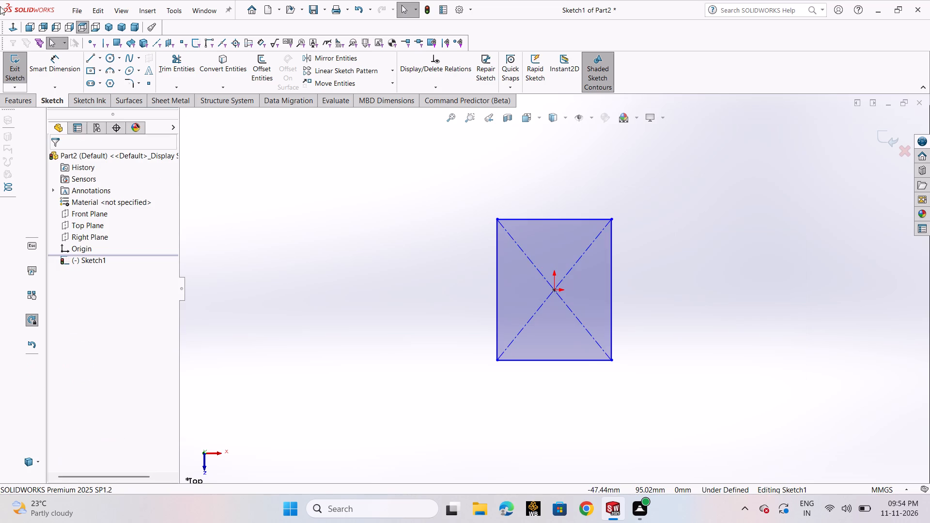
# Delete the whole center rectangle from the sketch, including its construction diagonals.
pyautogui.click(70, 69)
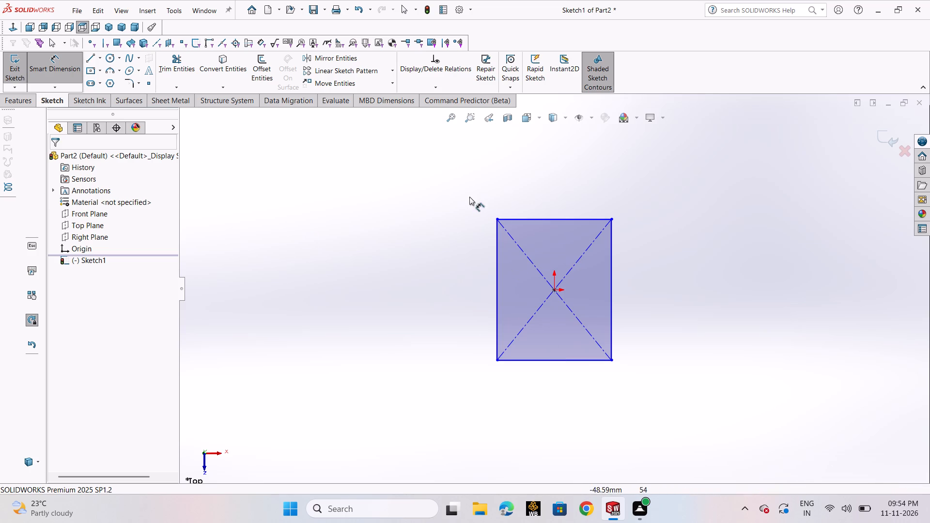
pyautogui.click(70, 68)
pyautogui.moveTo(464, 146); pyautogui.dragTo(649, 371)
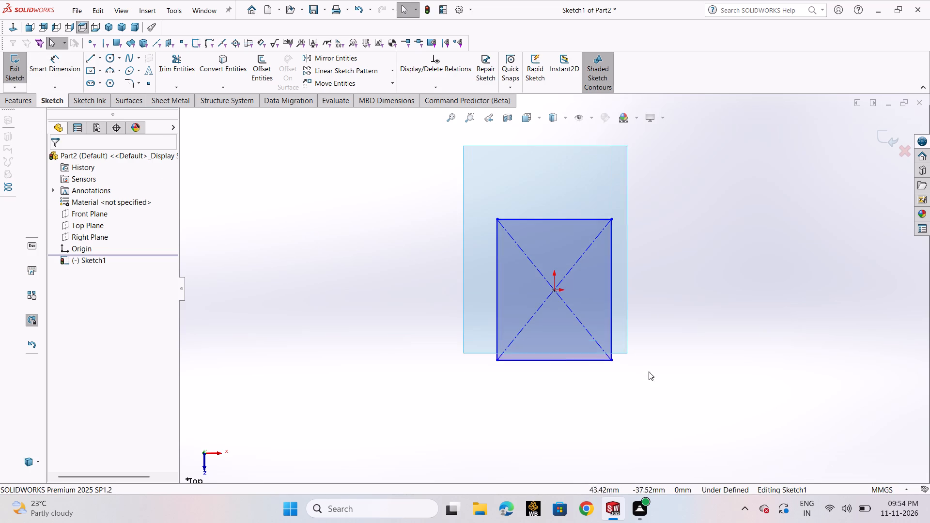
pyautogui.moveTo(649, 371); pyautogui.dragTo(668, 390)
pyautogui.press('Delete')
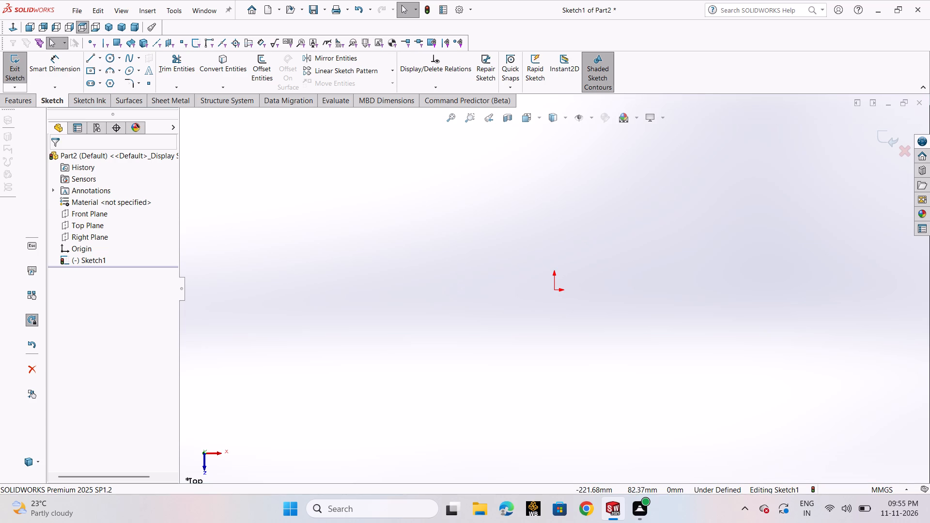
# Sketch a horizontal line about 60 mm long from the origin along positive X, and try entering 50 as its length.
pyautogui.click(90, 57)
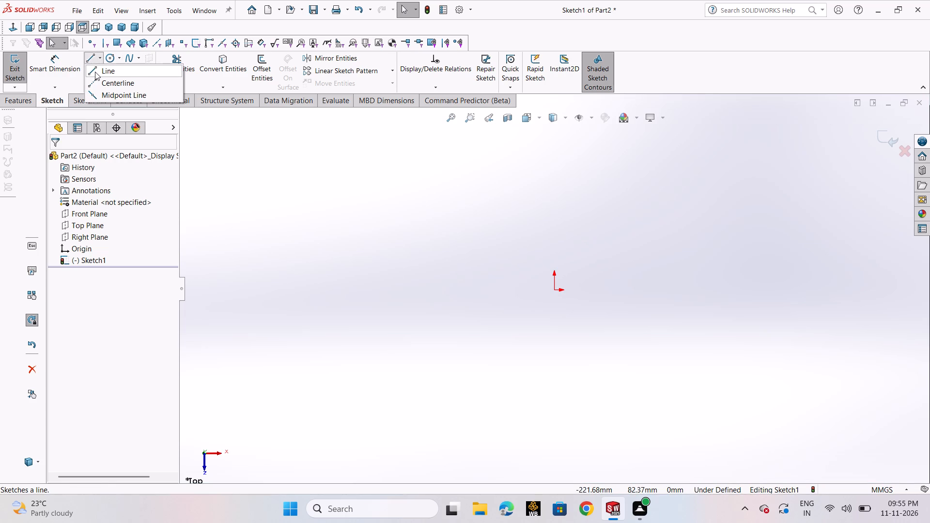
pyautogui.click(95, 72)
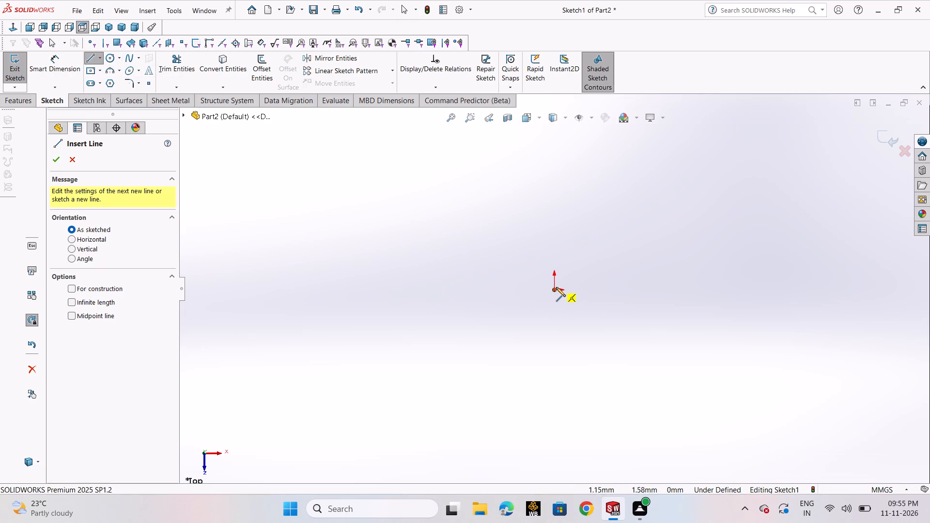
pyautogui.click(556, 289)
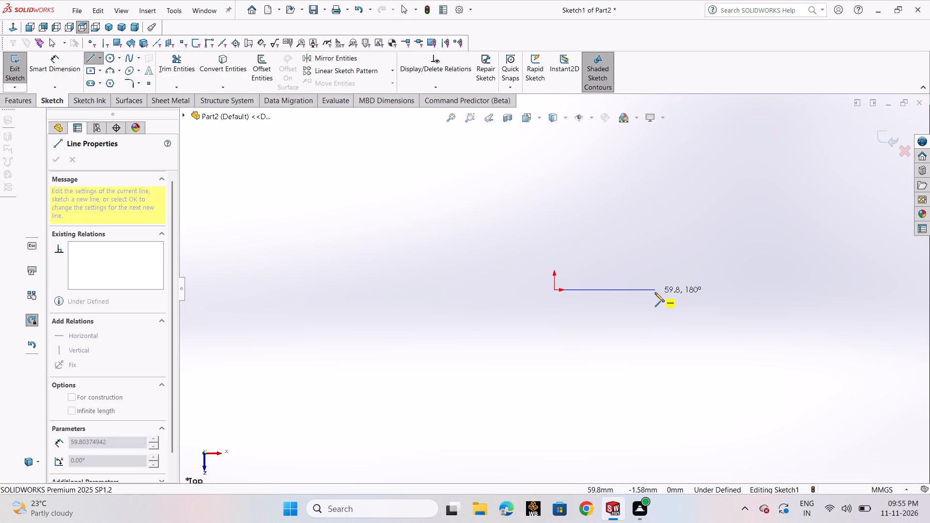
pyautogui.click(655, 292)
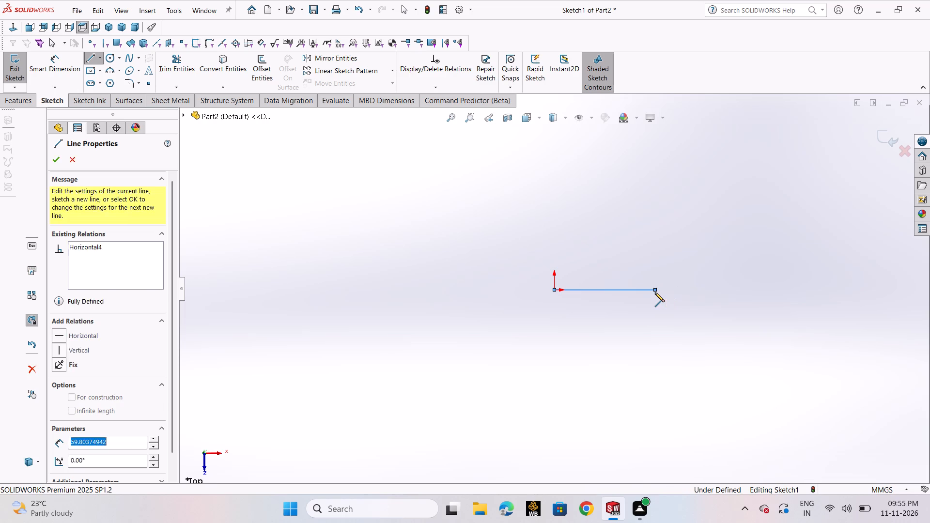
pyautogui.write('50')
pyautogui.press('Return')
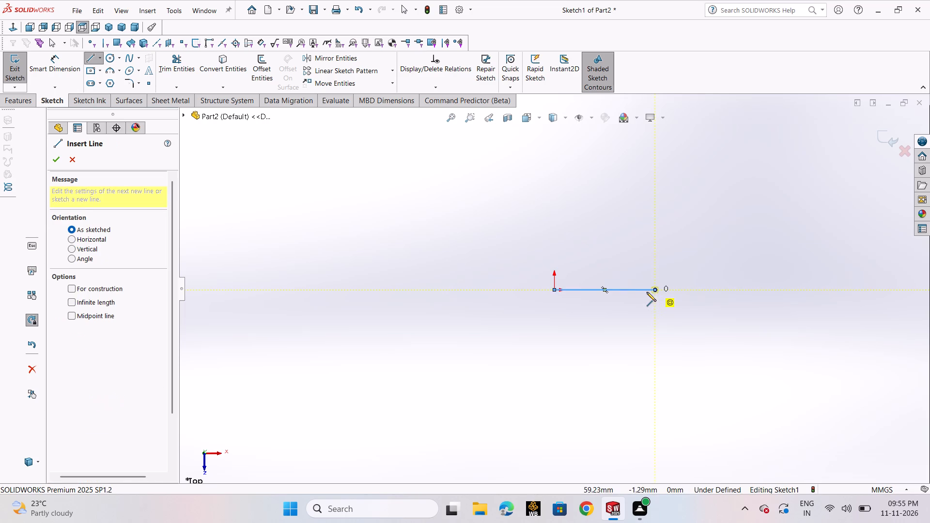
pyautogui.rightClick(459, 247)
pyautogui.click(468, 254)
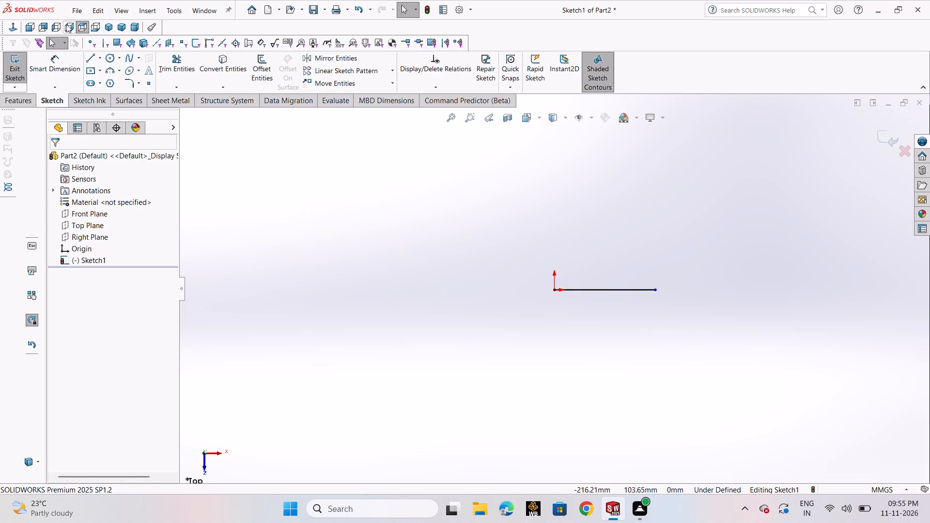
# Dimension the horizontal line from the origin and set its length to 50 mm.
pyautogui.click(31, 67)
pyautogui.click(594, 290)
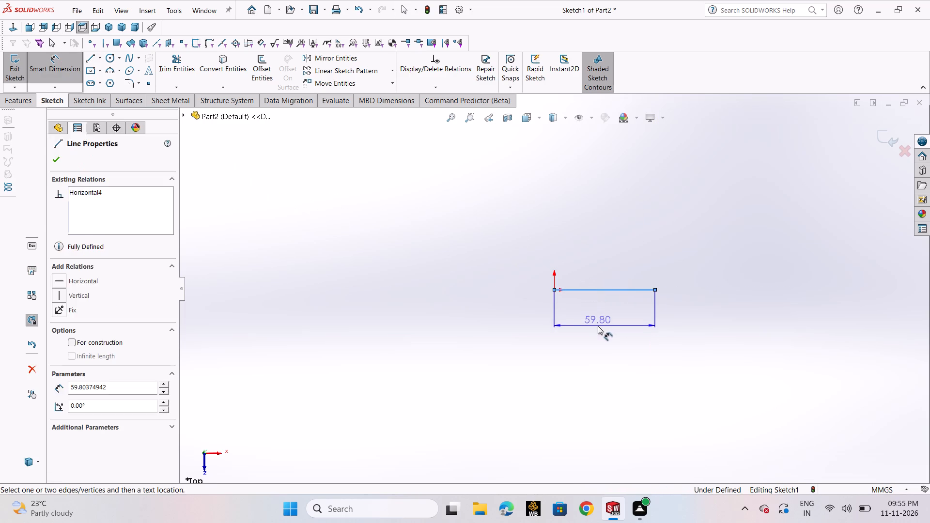
pyautogui.click(598, 326)
pyautogui.write('50')
pyautogui.press('Return')
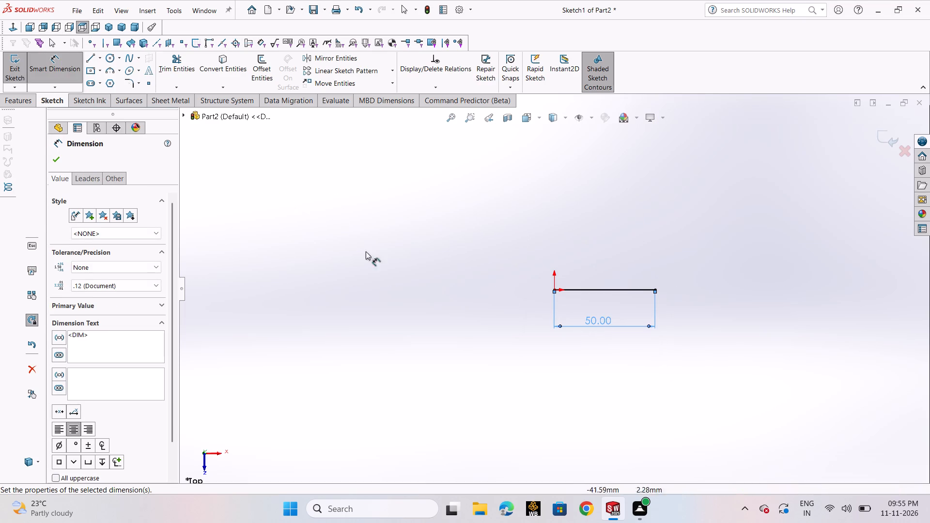
pyautogui.click(53, 160)
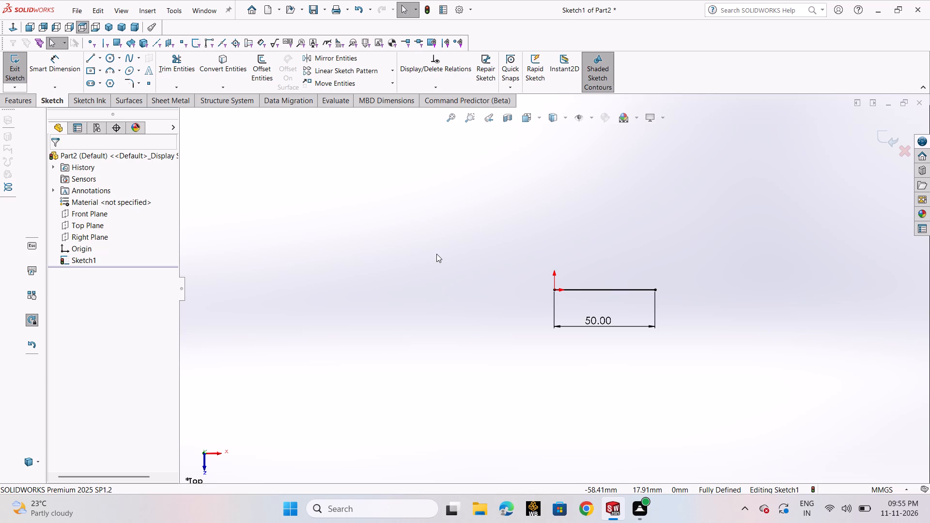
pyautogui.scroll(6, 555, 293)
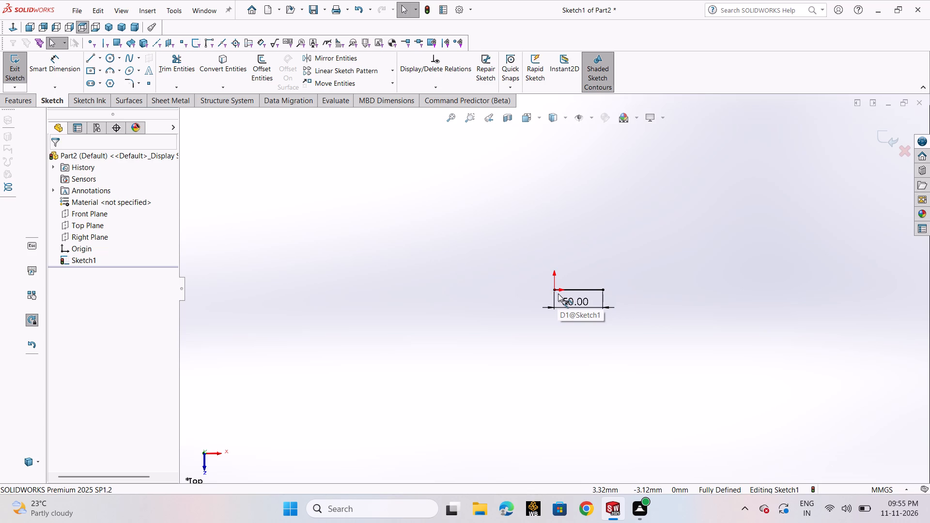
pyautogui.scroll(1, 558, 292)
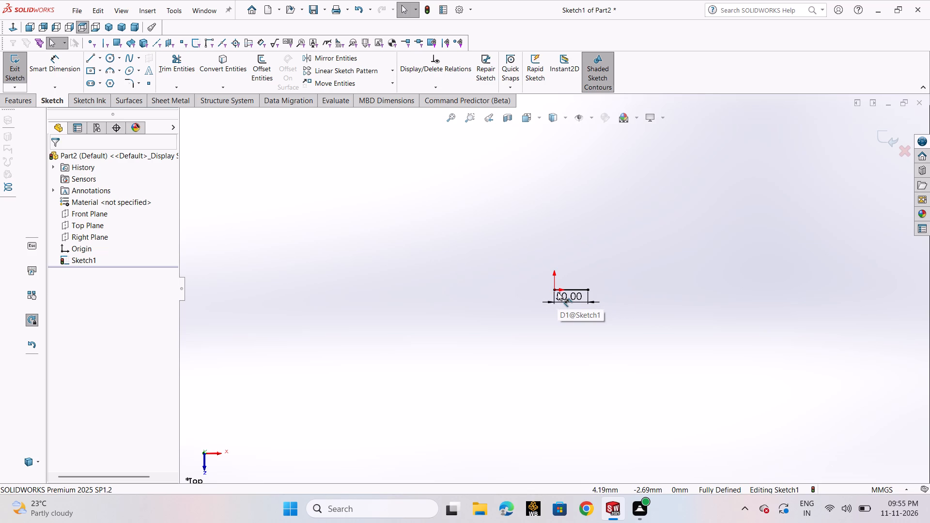
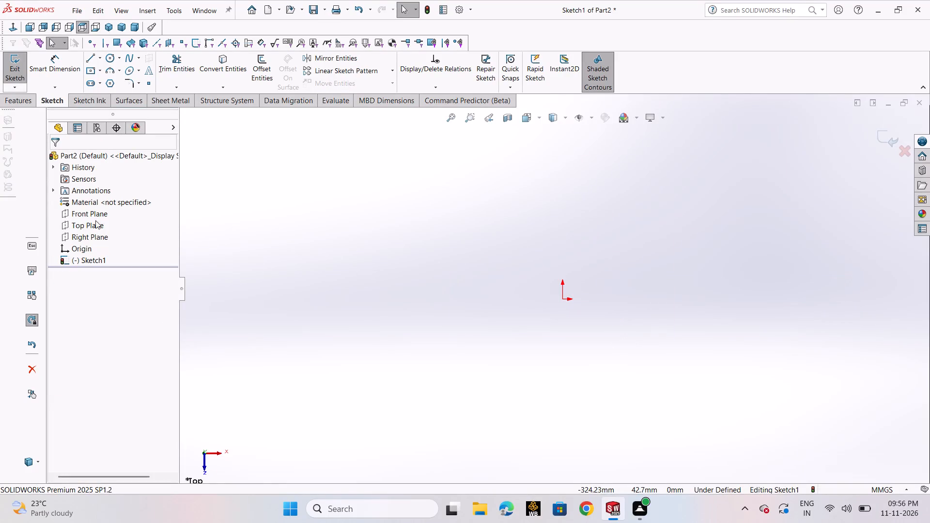
# Exit the empty Top Plane sketch.
pyautogui.click(887, 138)
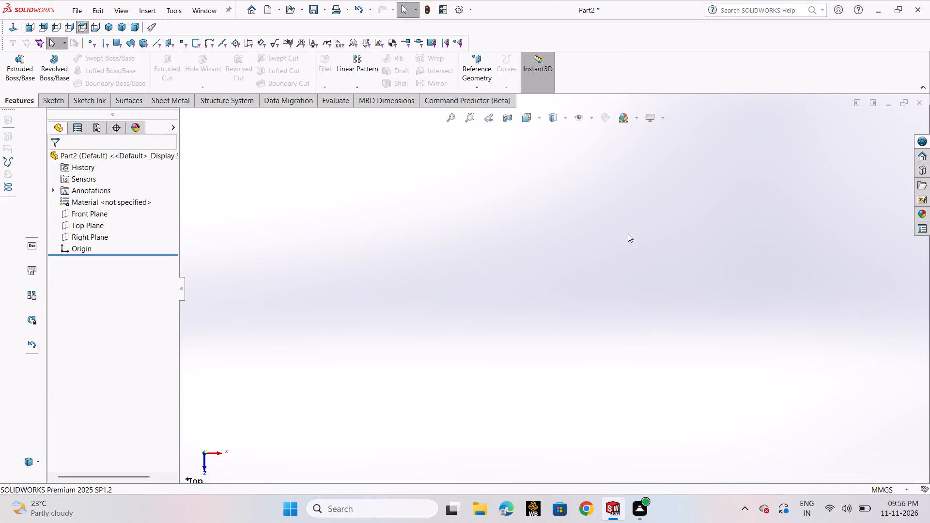
# Start a sketch on the Front Plane and draw a center rectangle about 129 mm by 57 mm centered on the origin.
pyautogui.scroll(1, 345, 247)
pyautogui.click(82, 215)
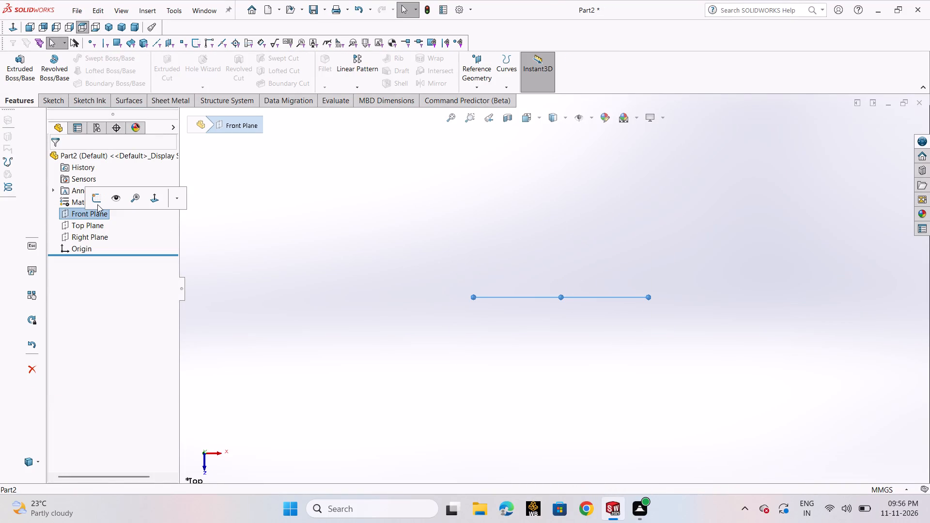
pyautogui.click(97, 204)
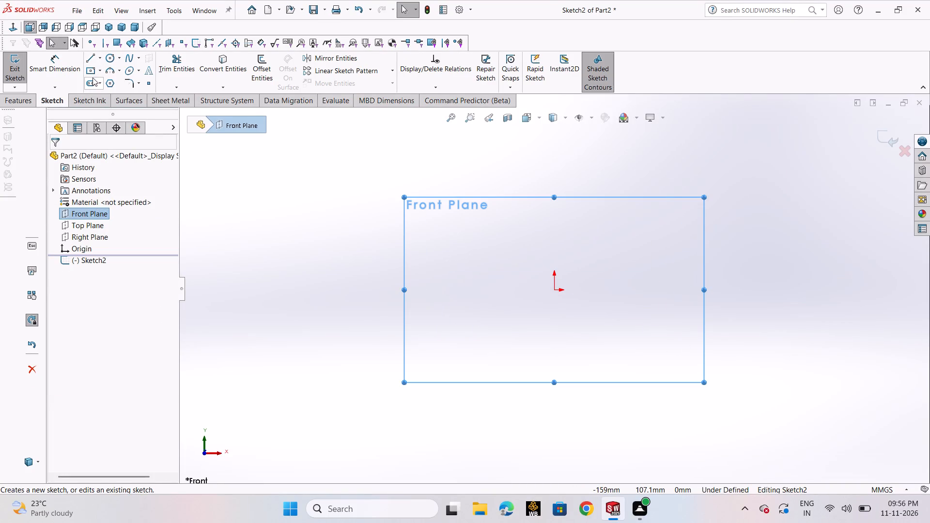
pyautogui.click(92, 74)
pyautogui.click(98, 93)
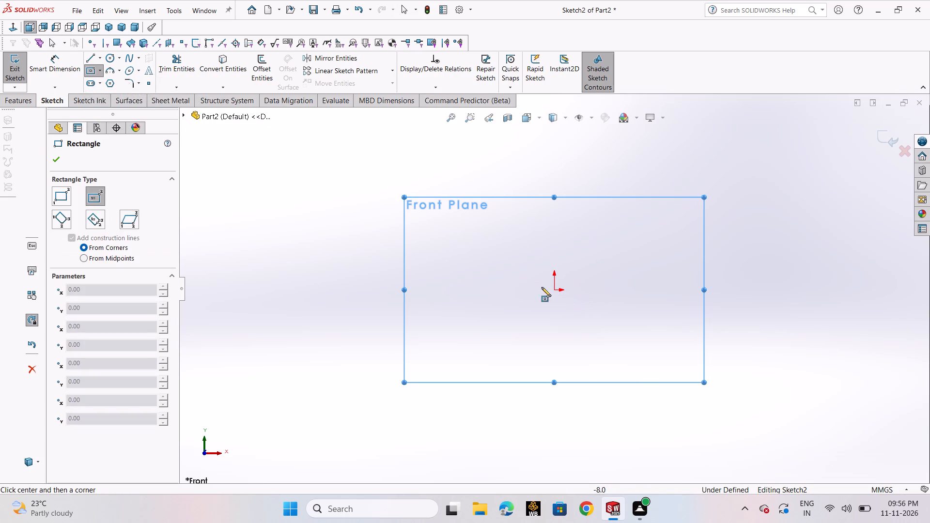
pyautogui.click(552, 292)
pyautogui.click(663, 242)
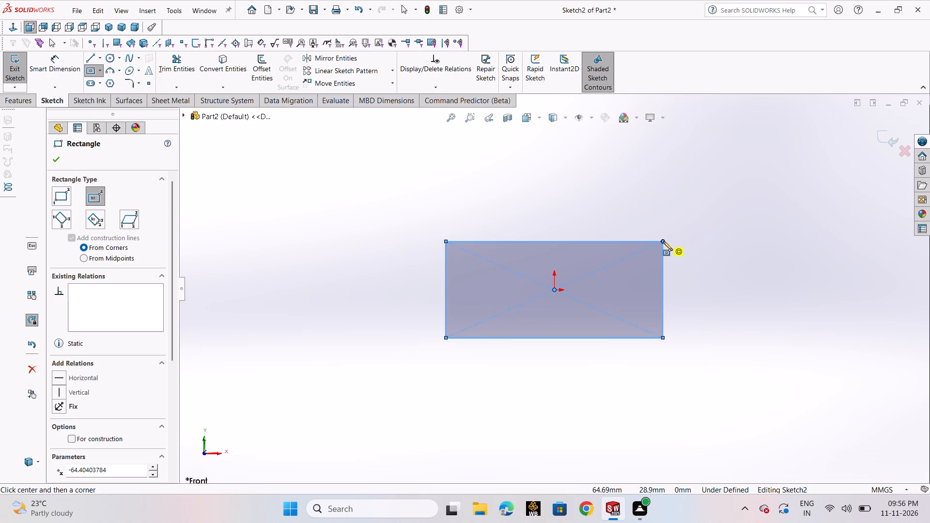
pyautogui.click(51, 164)
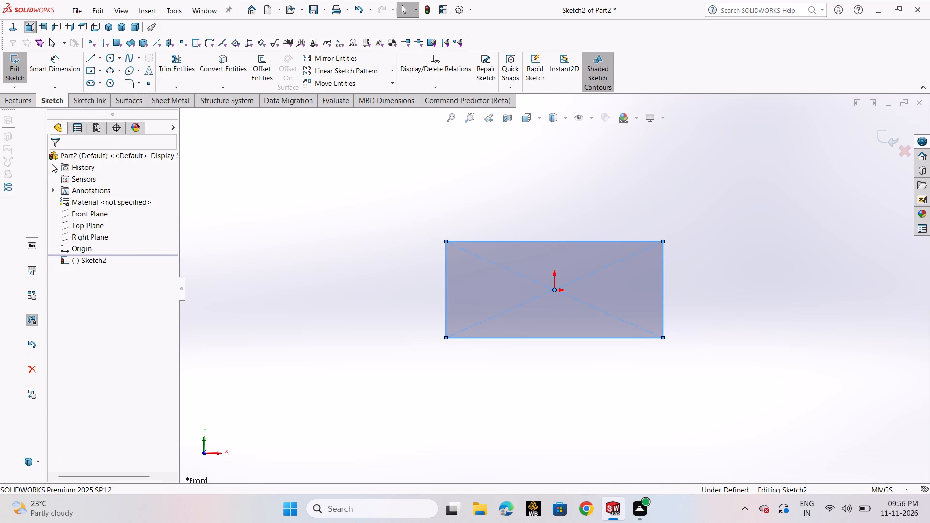
# Dimension the rectangle with a width of 100 mm and a height of 16 mm.
pyautogui.click(66, 62)
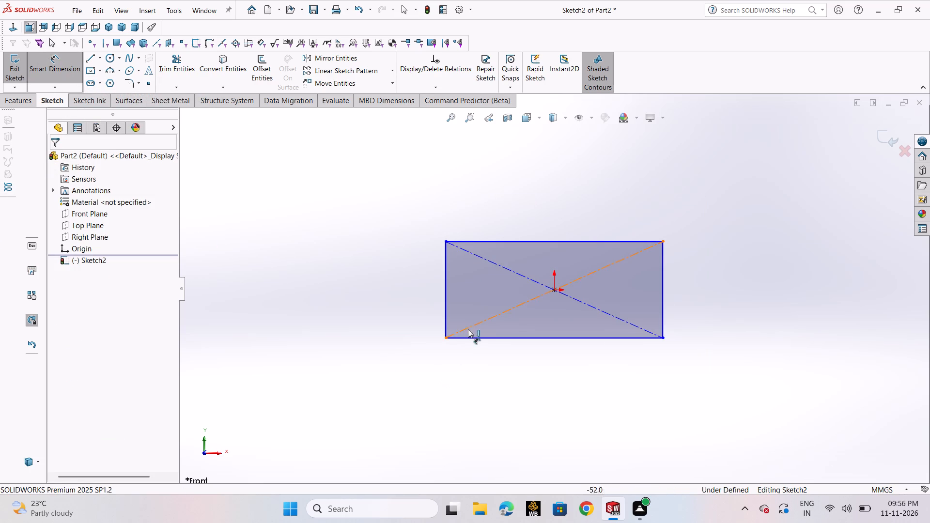
pyautogui.click(478, 338)
pyautogui.click(494, 394)
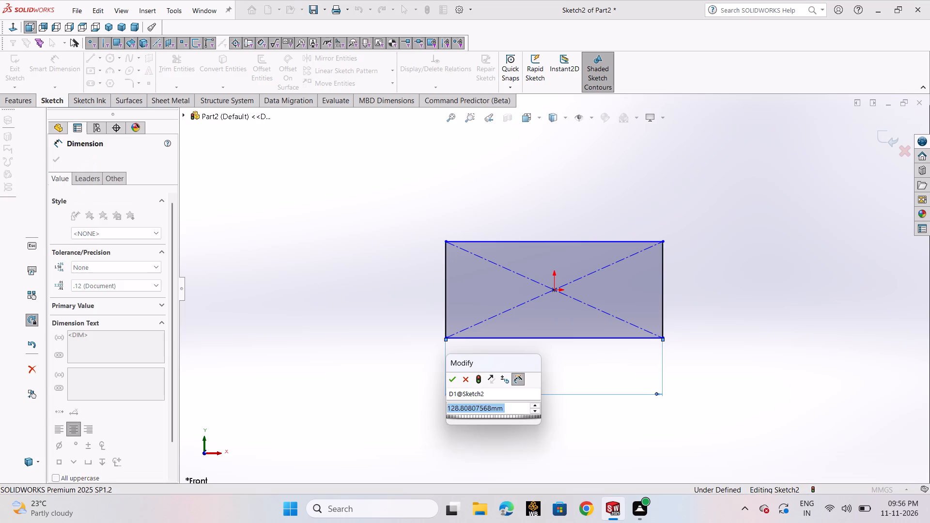
pyautogui.write('100')
pyautogui.press('Return')
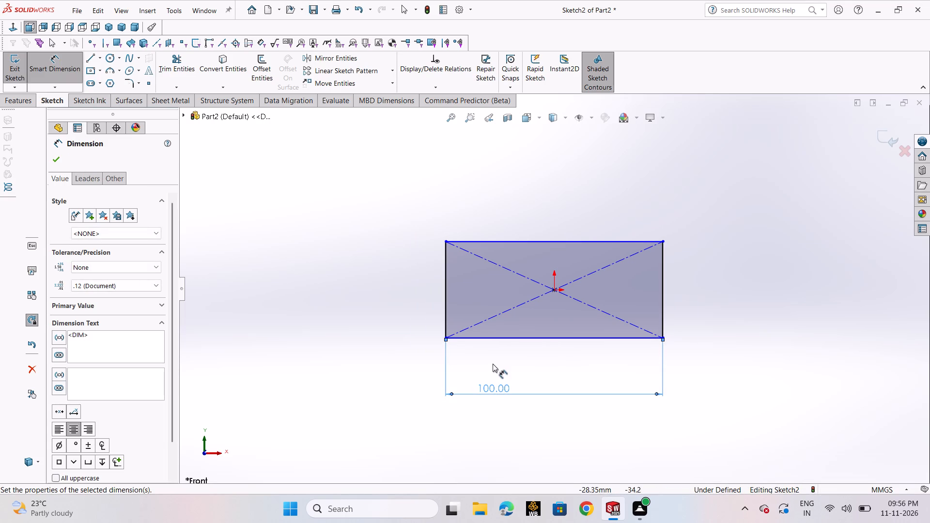
pyautogui.click(446, 304)
pyautogui.click(357, 290)
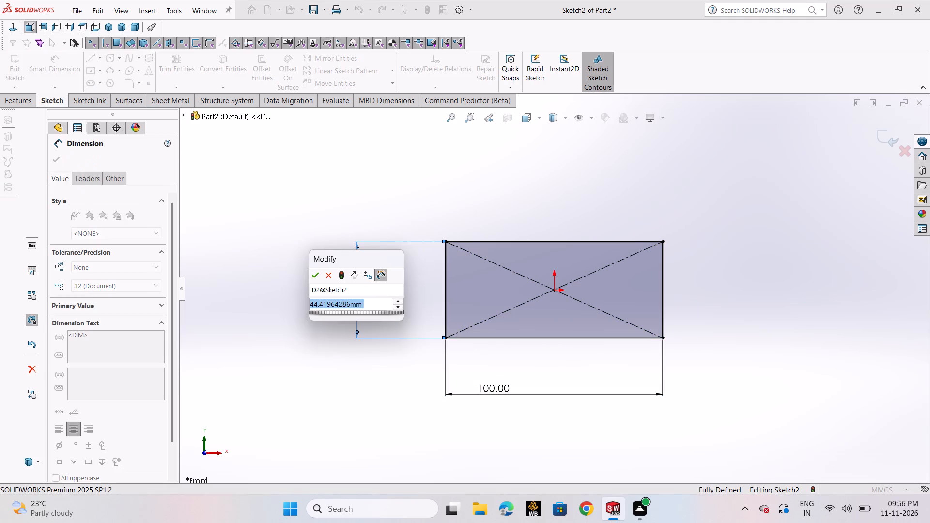
pyautogui.write('16')
pyautogui.press('Return')
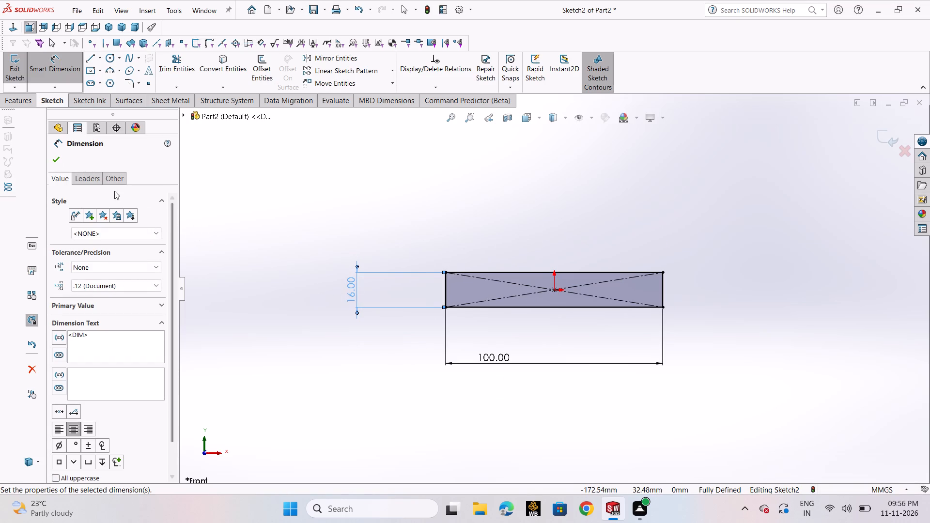
pyautogui.click(55, 157)
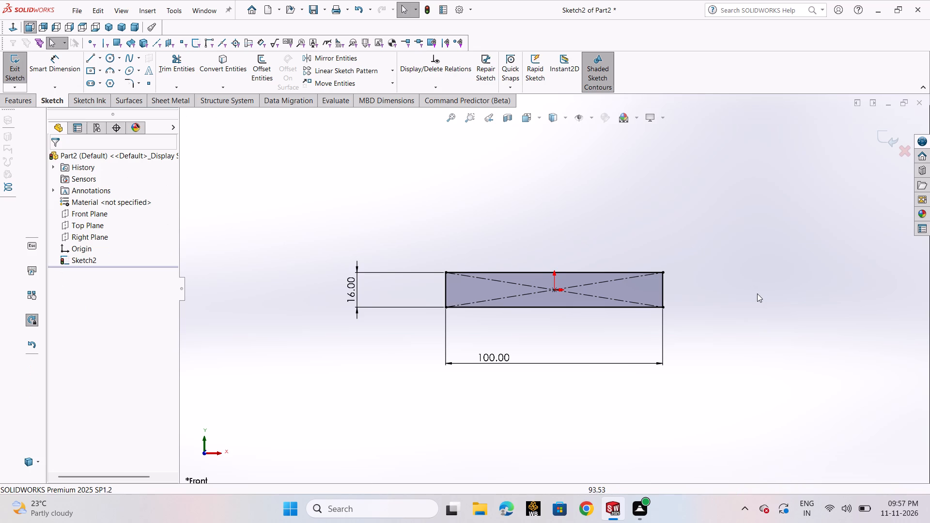
# Set the rectangle's height to 60 mm and exit the sketch.
pyautogui.doubleClick(353, 288)
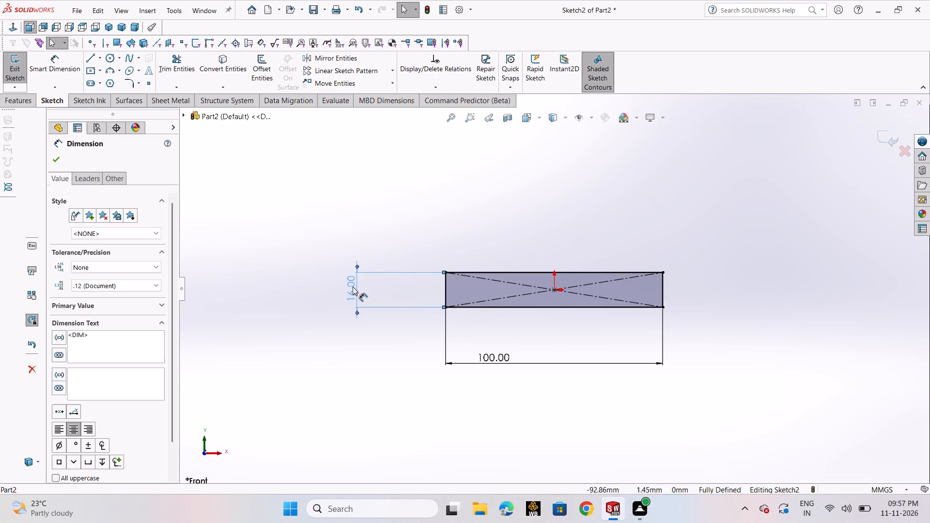
pyautogui.doubleClick(353, 288)
pyautogui.write('60')
pyautogui.press('Return')
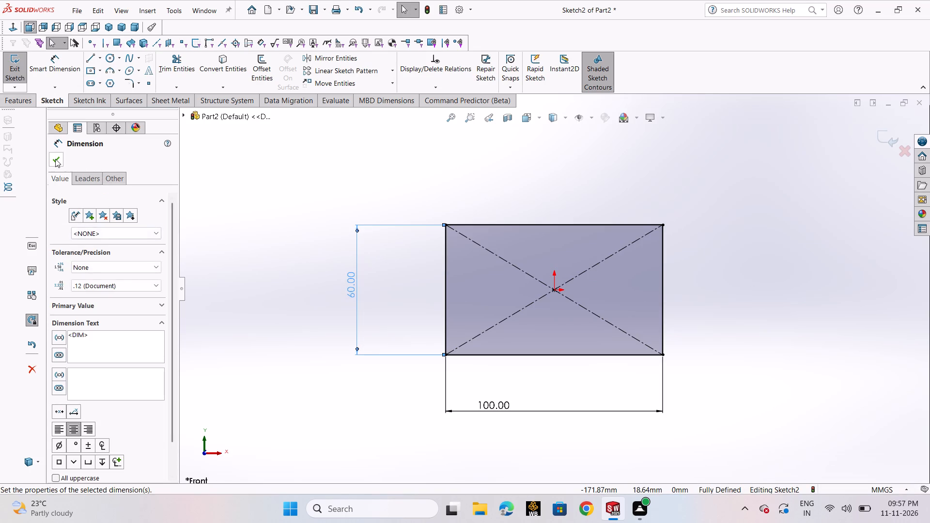
pyautogui.click(55, 159)
pyautogui.scroll(2, 418, 229)
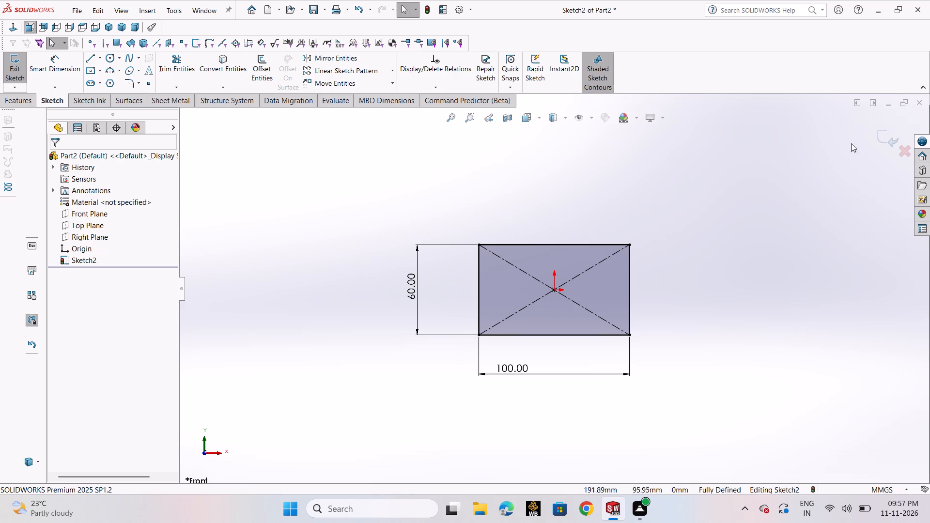
pyautogui.click(888, 137)
pyautogui.scroll(1, 697, 224)
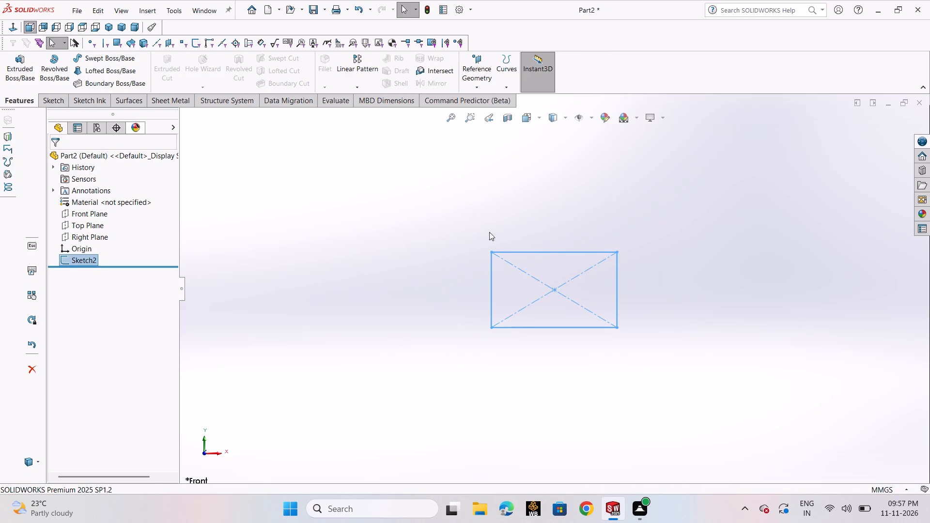
# Reopen the rectangle sketch and draw a circle of about 15.4 mm radius centered on the origin.
pyautogui.doubleClick(579, 252)
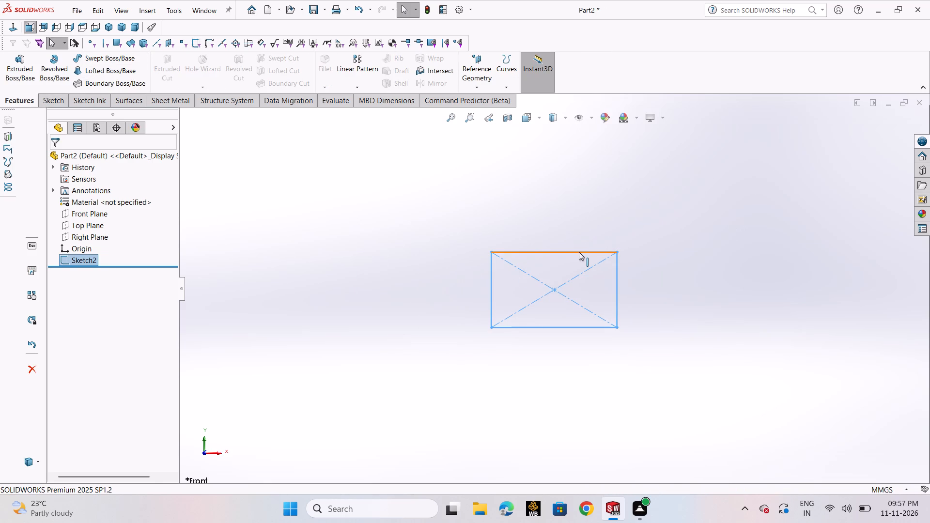
pyautogui.click(109, 62)
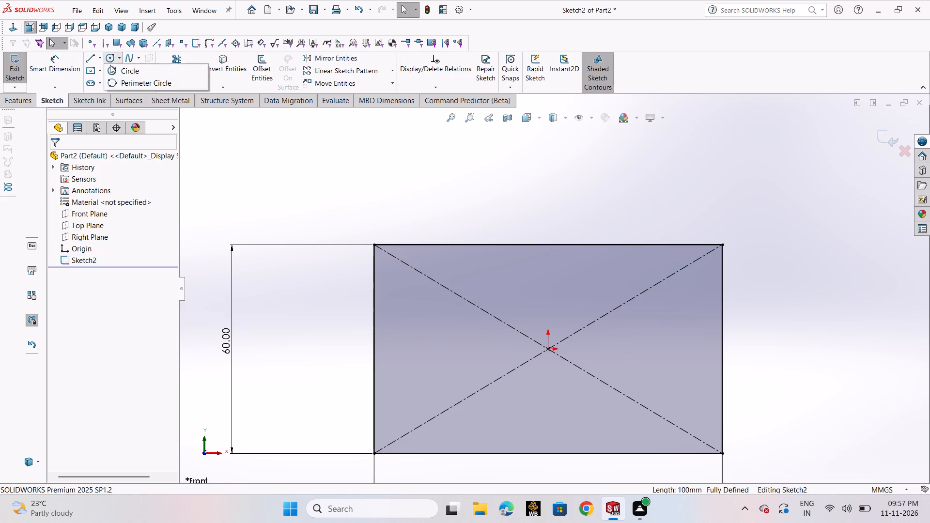
pyautogui.click(114, 72)
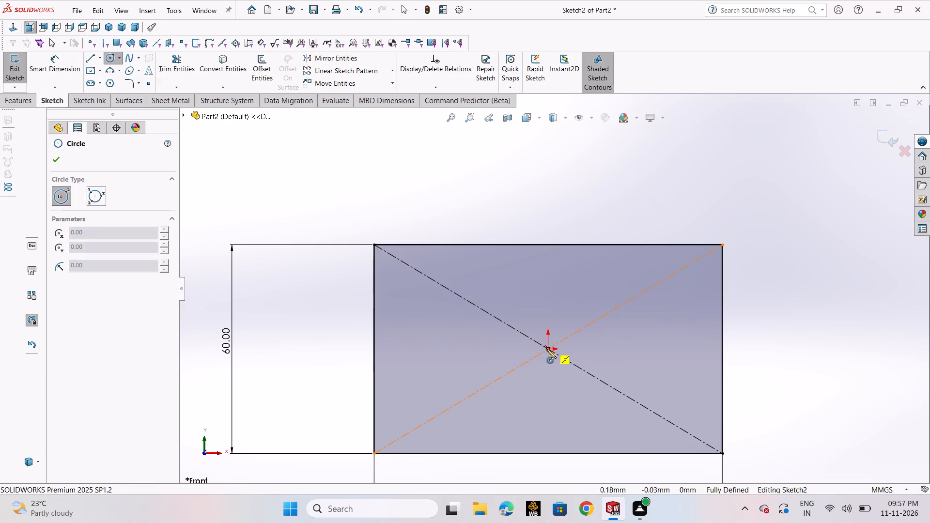
pyautogui.click(546, 349)
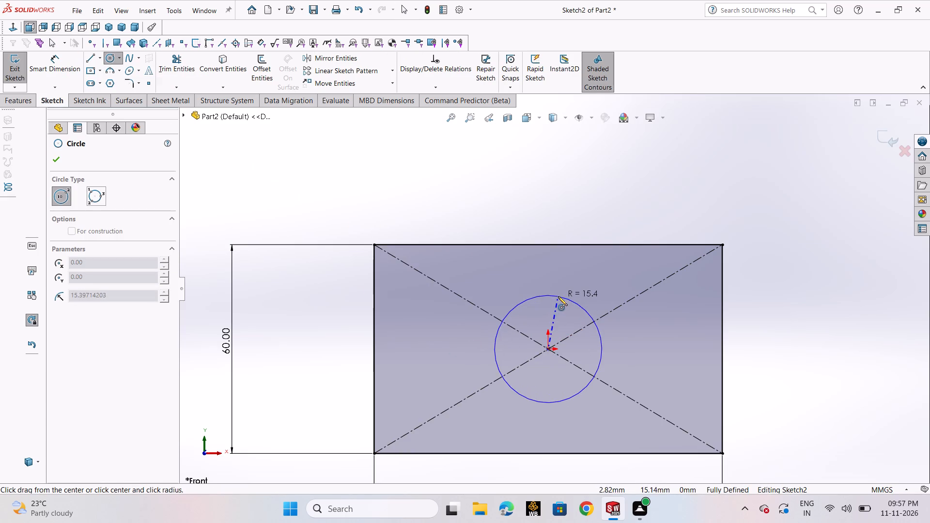
pyautogui.click(558, 296)
pyautogui.rightClick(558, 296)
pyautogui.click(583, 303)
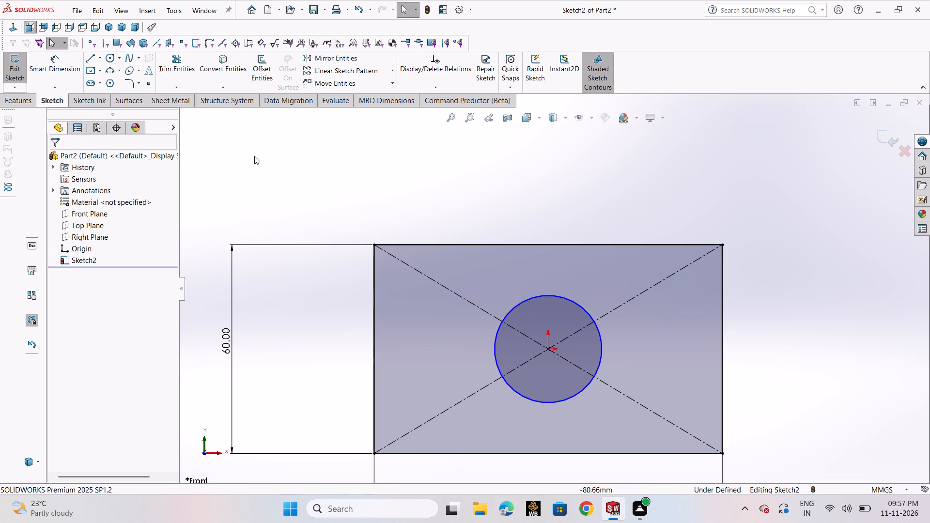
# Dimension the circle's diameter to 13 mm and exit the sketch.
pyautogui.click(65, 67)
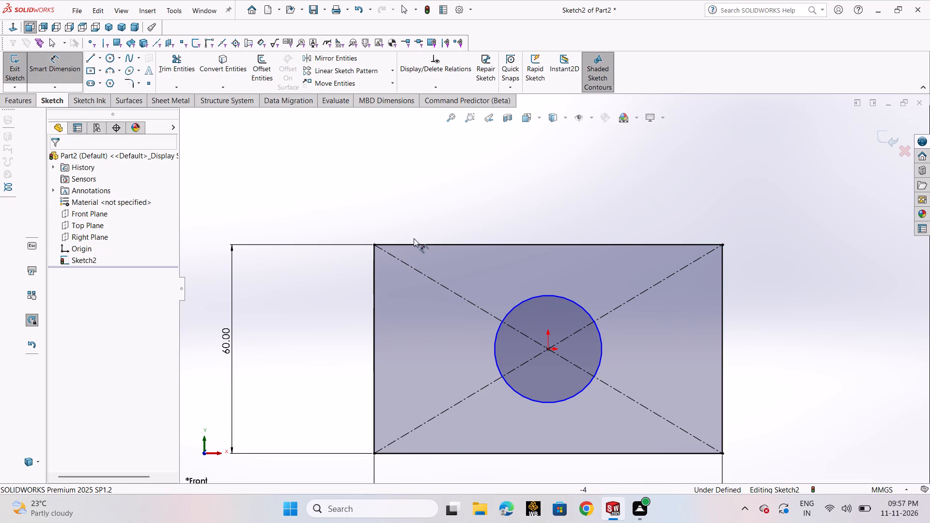
pyautogui.click(527, 299)
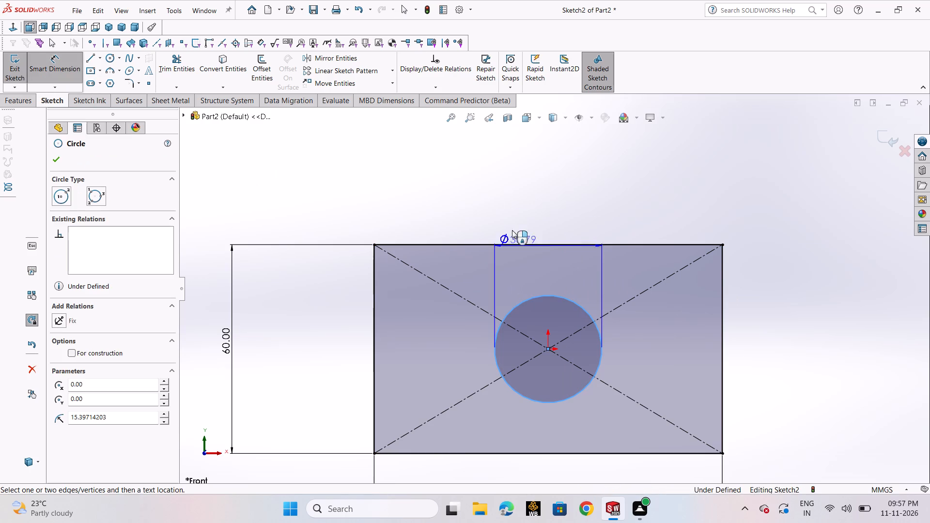
pyautogui.click(497, 178)
pyautogui.write('13')
pyautogui.press('Return')
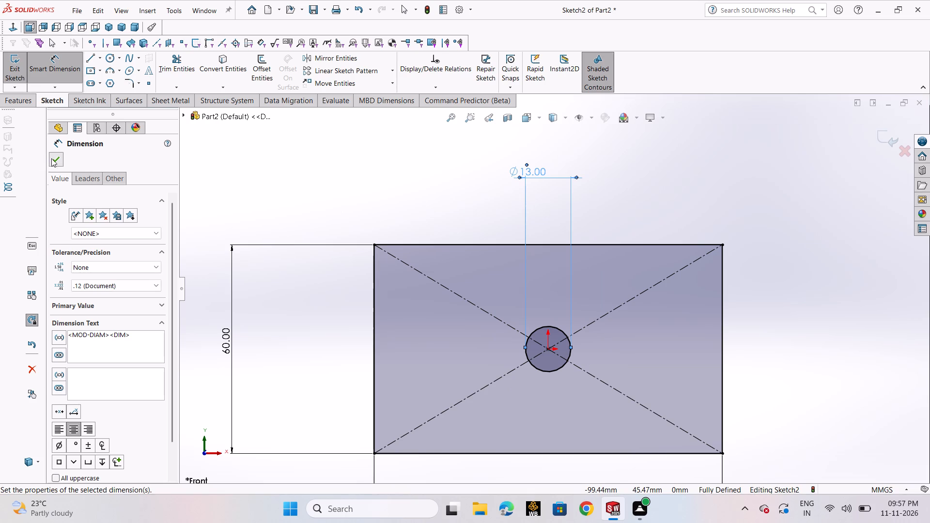
pyautogui.click(51, 158)
pyautogui.scroll(3, 521, 216)
pyautogui.click(886, 132)
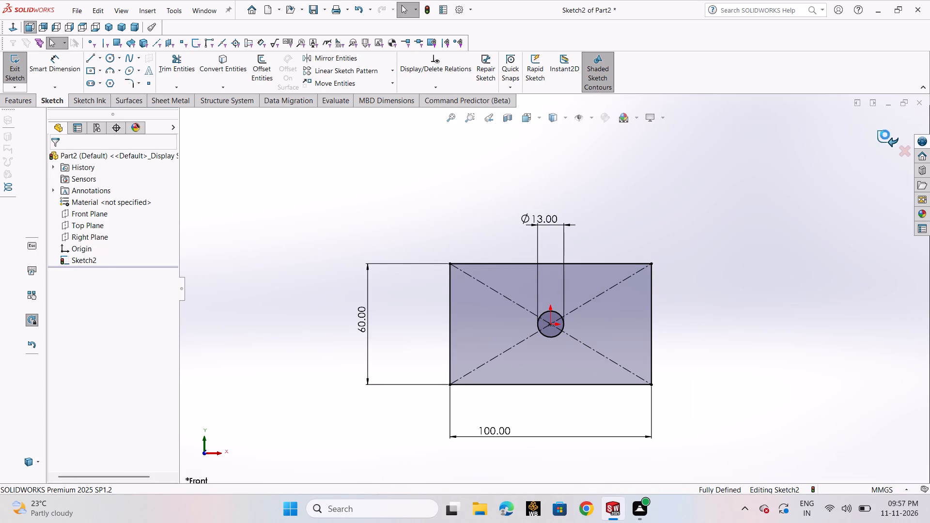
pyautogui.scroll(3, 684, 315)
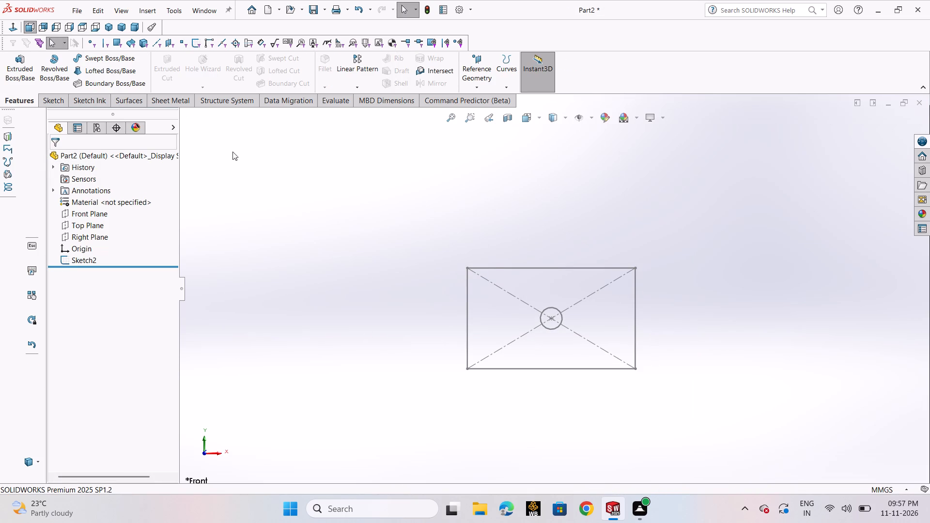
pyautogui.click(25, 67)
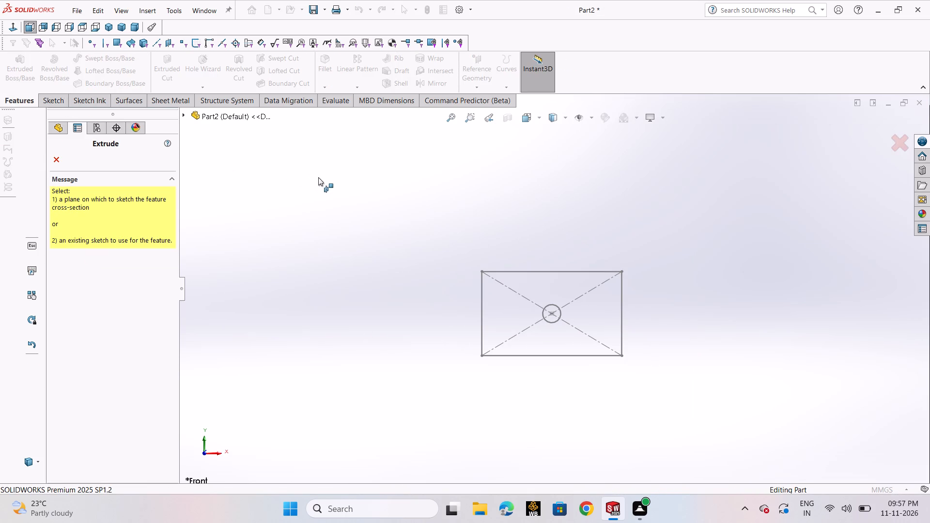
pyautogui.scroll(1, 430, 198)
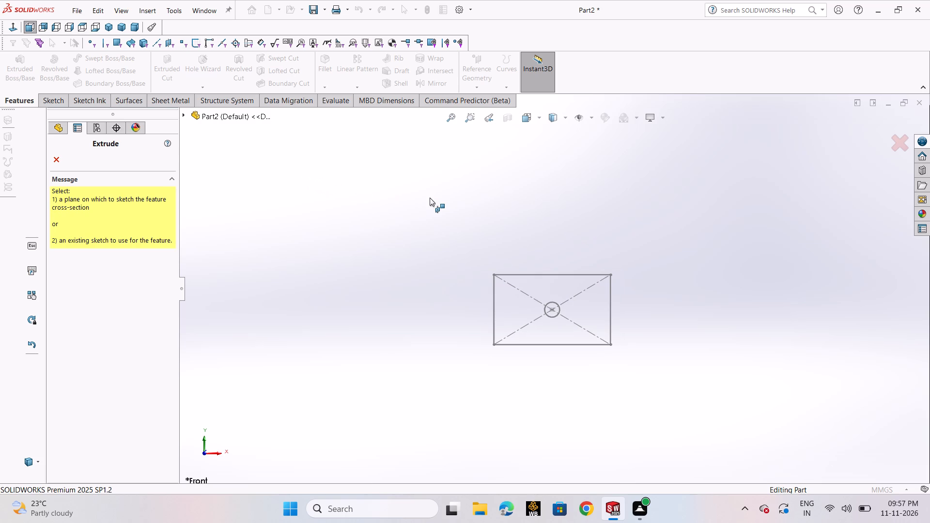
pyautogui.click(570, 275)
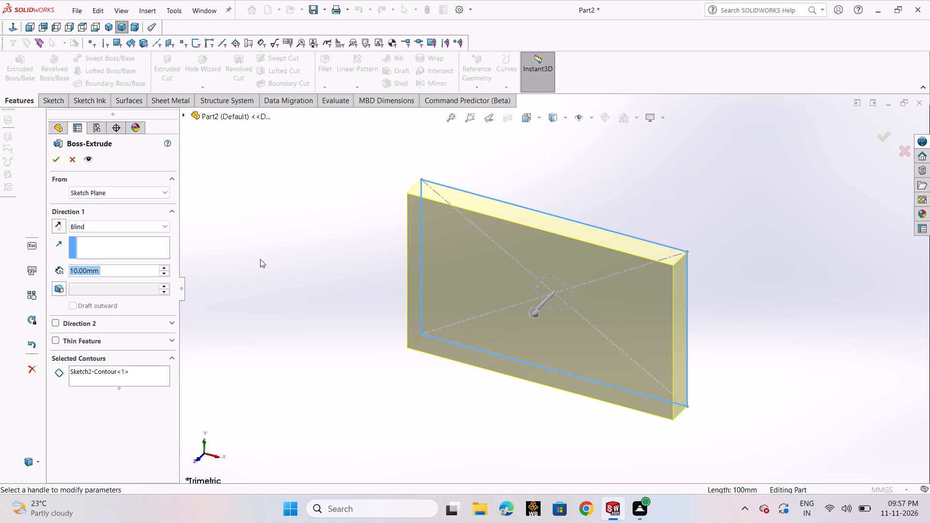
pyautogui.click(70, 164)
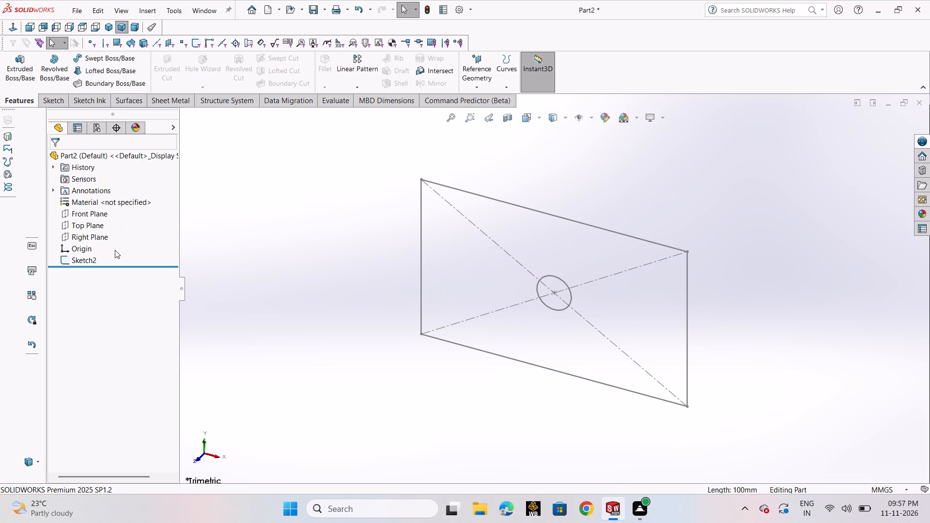
# Extrude the whole rectangle-and-circle sketch as a 15 mm blind boss, leaving the circle as a through hole.
pyautogui.click(28, 82)
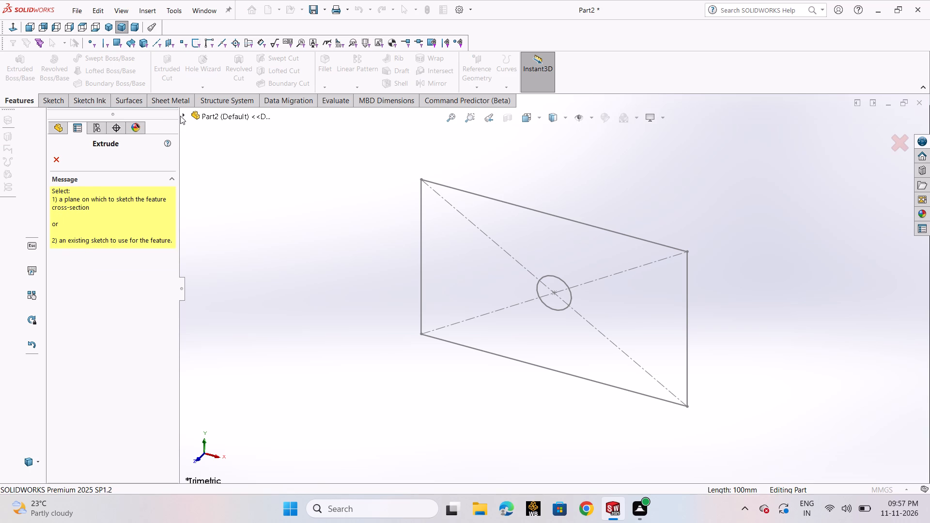
pyautogui.click(182, 115)
pyautogui.click(222, 223)
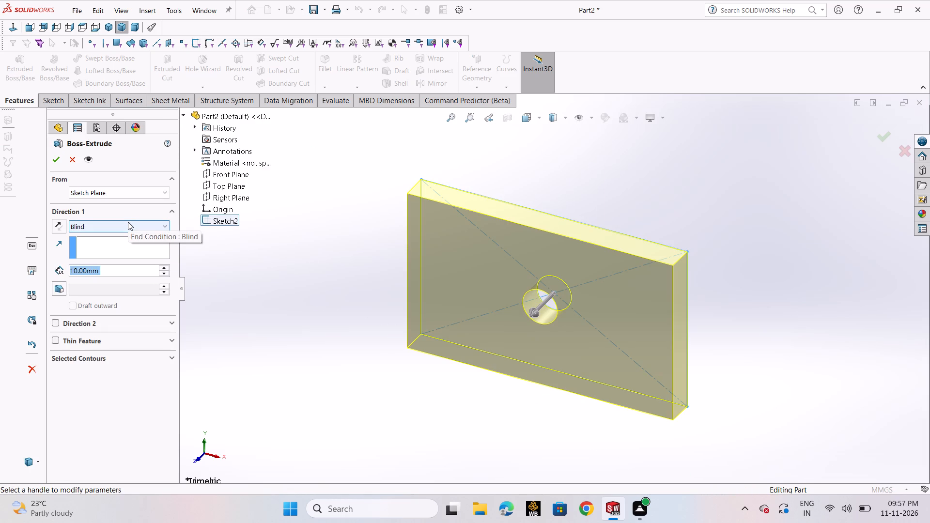
pyautogui.write('15')
pyautogui.press('Return')
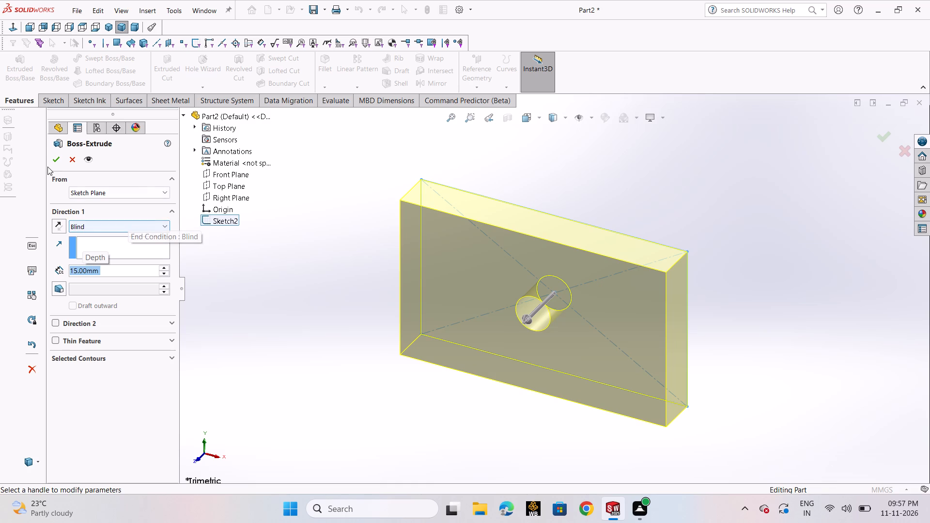
pyautogui.click(51, 164)
pyautogui.click(361, 288)
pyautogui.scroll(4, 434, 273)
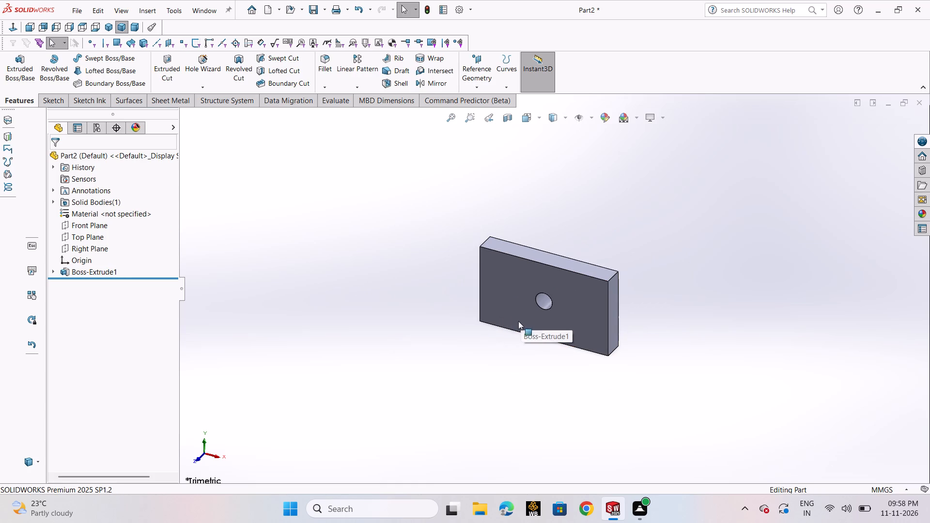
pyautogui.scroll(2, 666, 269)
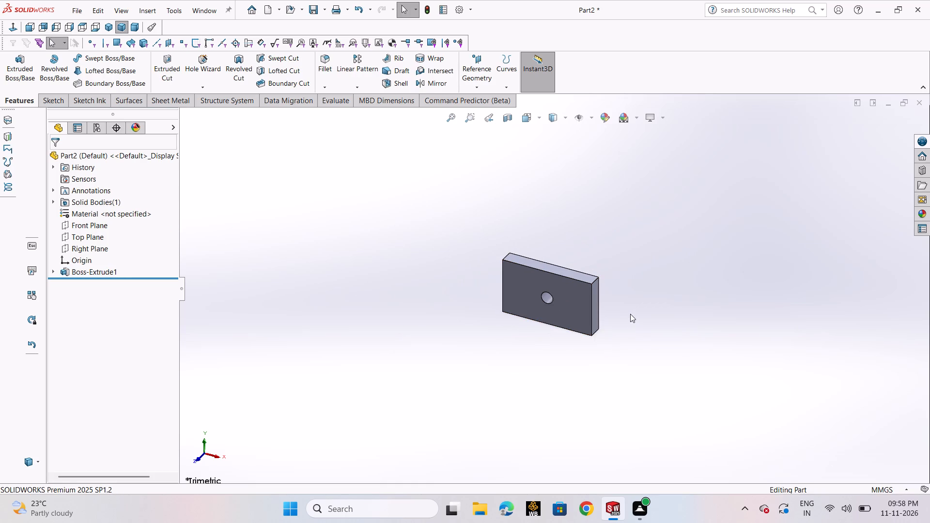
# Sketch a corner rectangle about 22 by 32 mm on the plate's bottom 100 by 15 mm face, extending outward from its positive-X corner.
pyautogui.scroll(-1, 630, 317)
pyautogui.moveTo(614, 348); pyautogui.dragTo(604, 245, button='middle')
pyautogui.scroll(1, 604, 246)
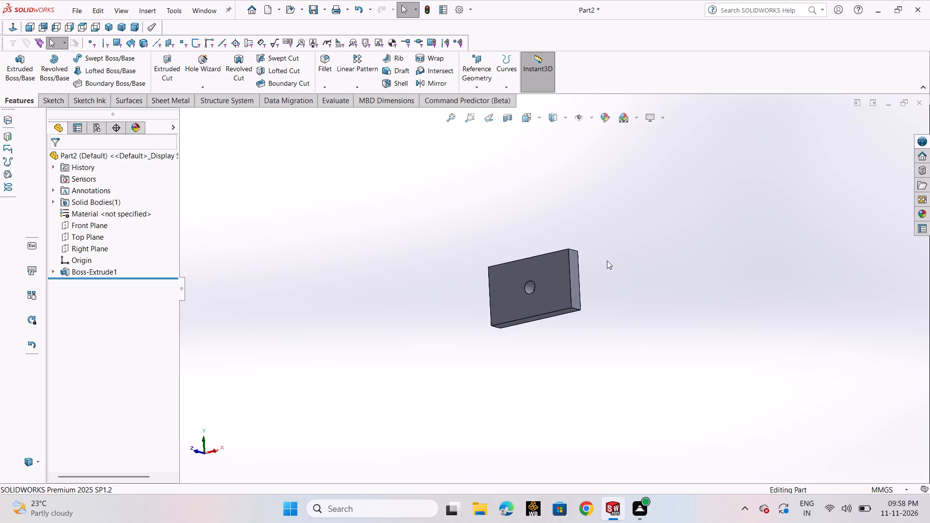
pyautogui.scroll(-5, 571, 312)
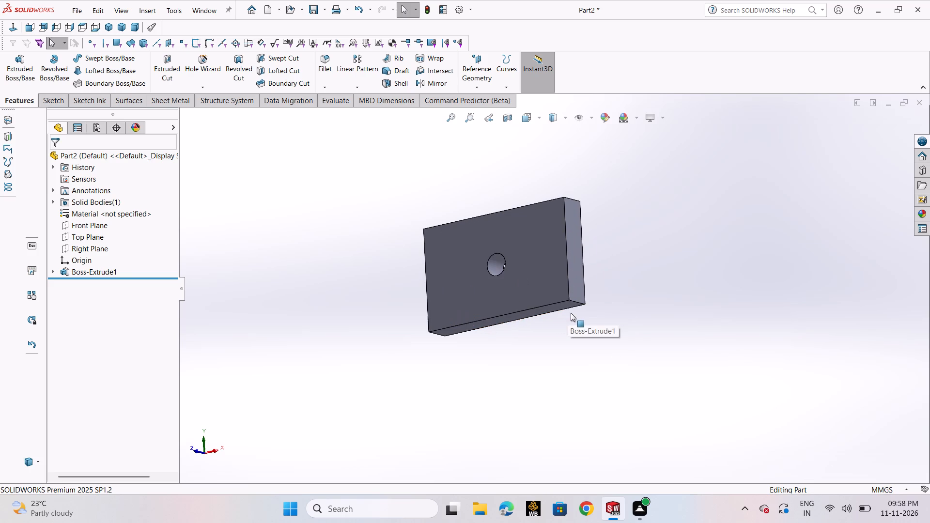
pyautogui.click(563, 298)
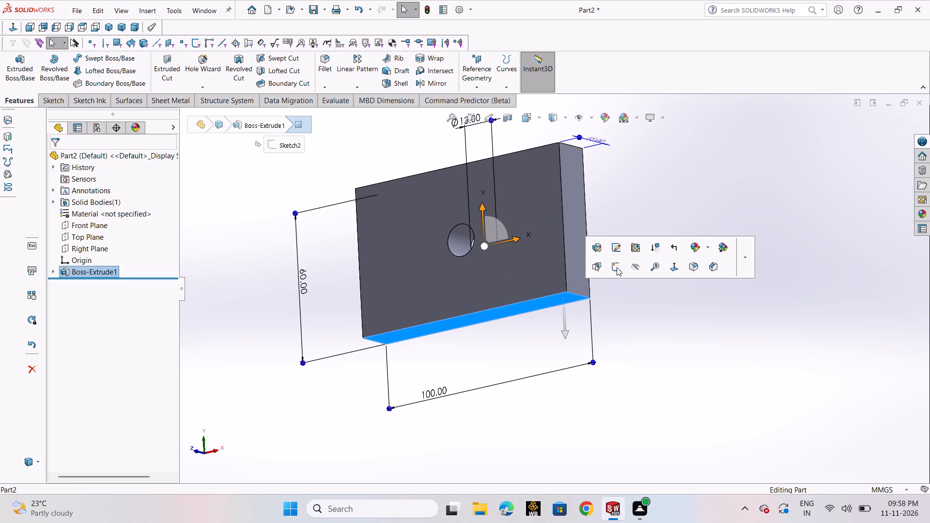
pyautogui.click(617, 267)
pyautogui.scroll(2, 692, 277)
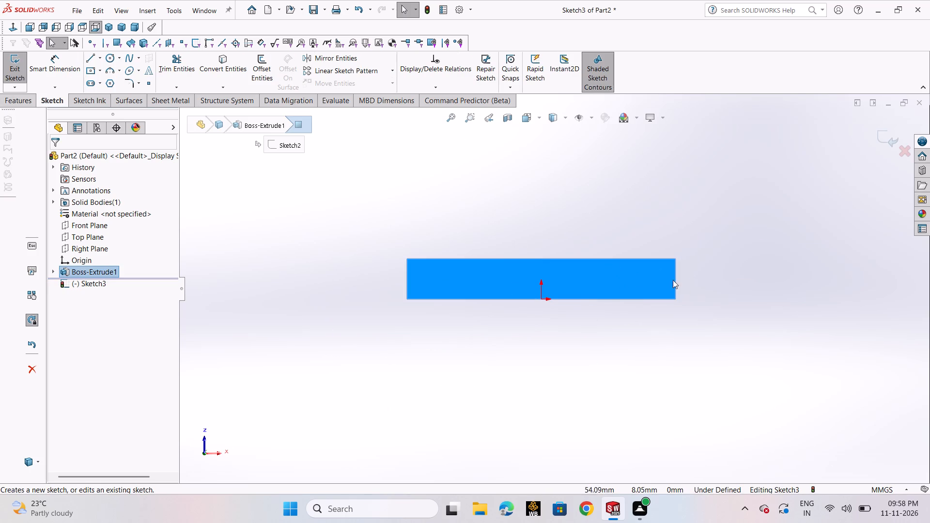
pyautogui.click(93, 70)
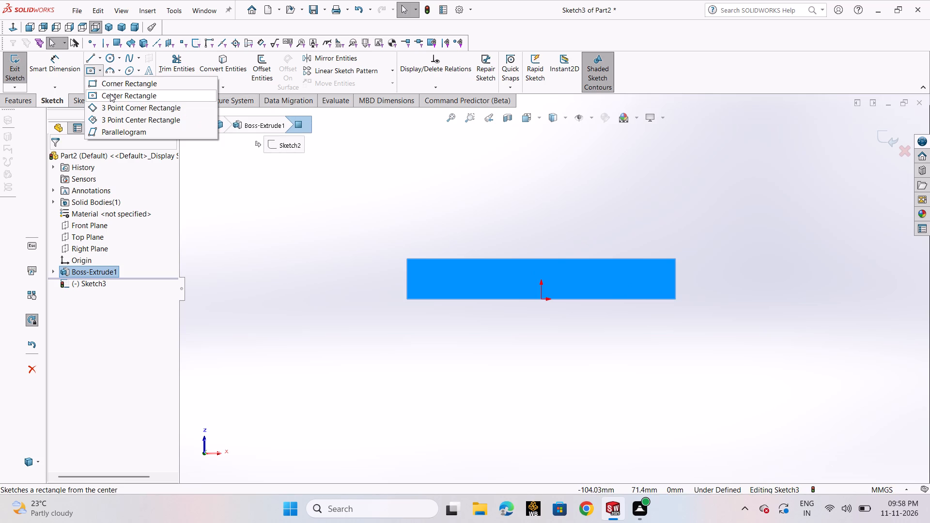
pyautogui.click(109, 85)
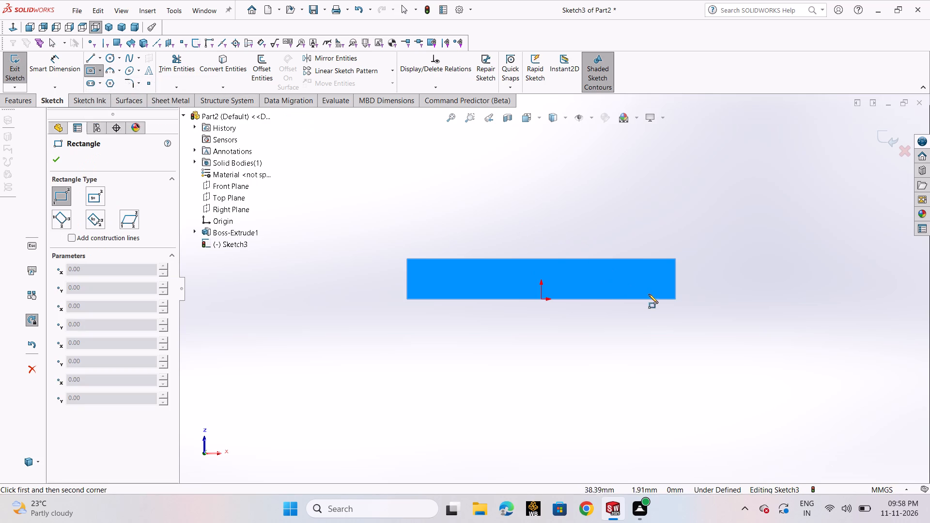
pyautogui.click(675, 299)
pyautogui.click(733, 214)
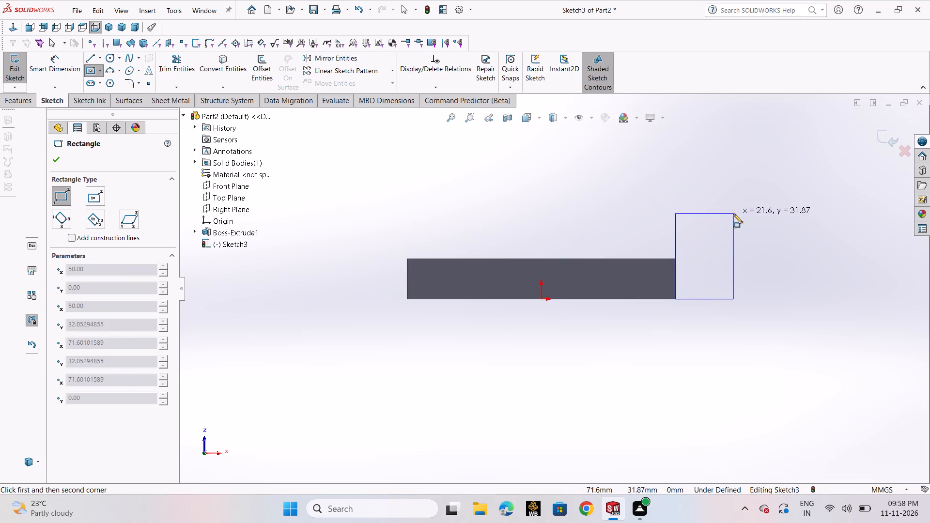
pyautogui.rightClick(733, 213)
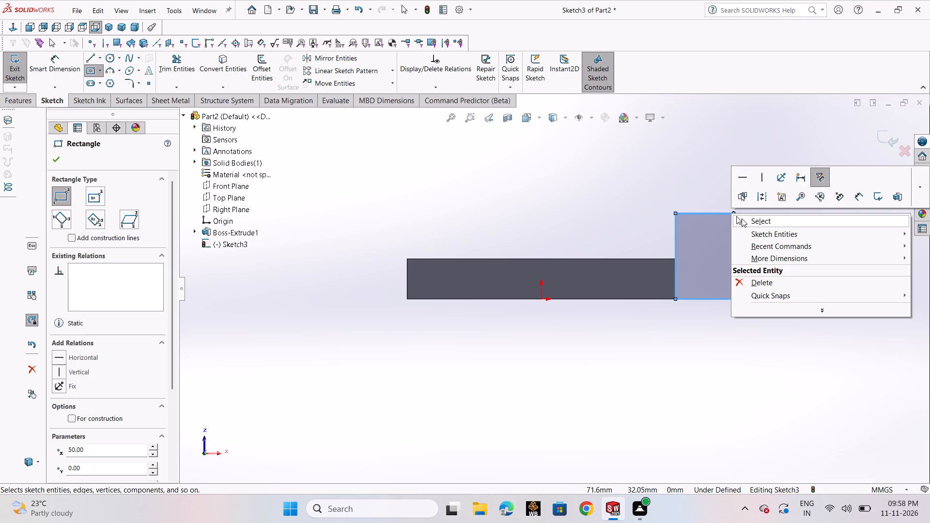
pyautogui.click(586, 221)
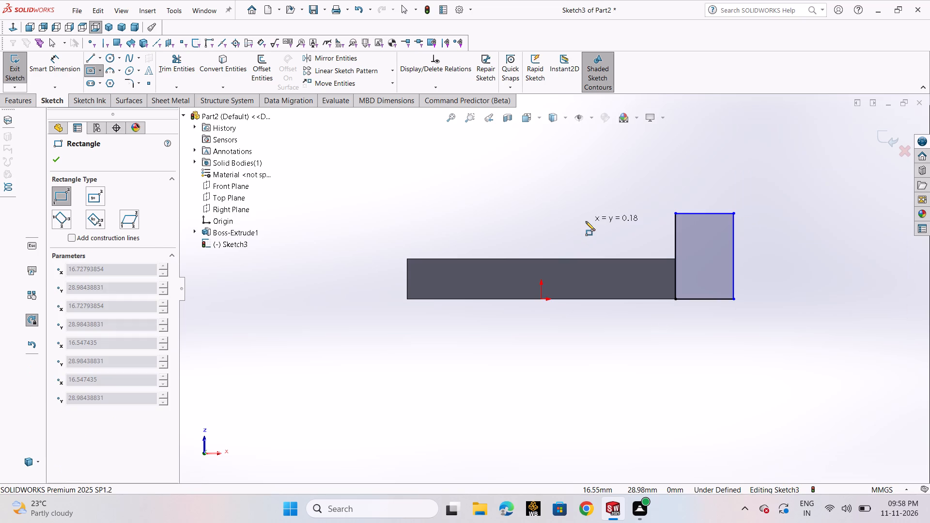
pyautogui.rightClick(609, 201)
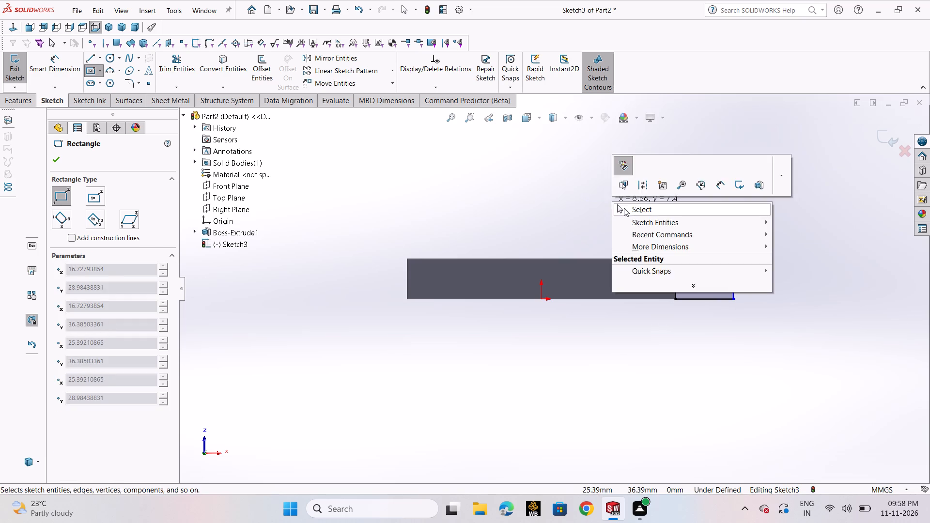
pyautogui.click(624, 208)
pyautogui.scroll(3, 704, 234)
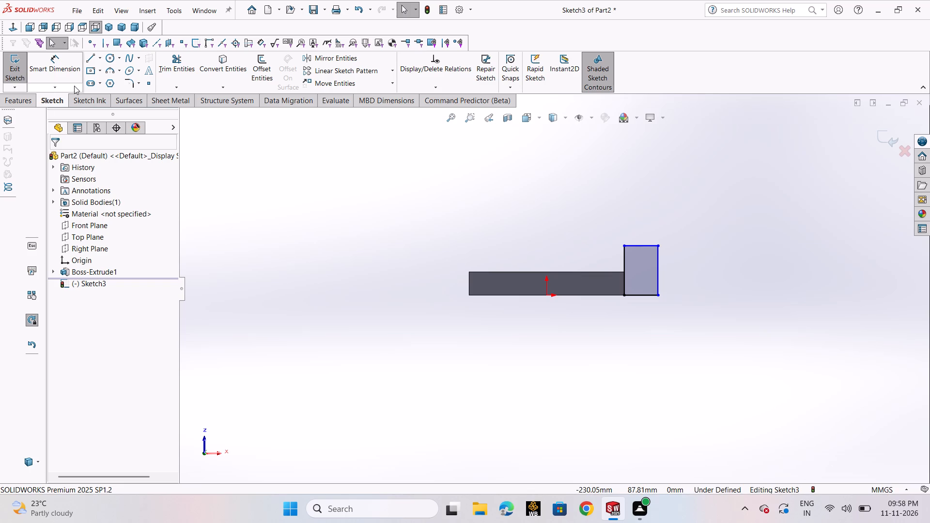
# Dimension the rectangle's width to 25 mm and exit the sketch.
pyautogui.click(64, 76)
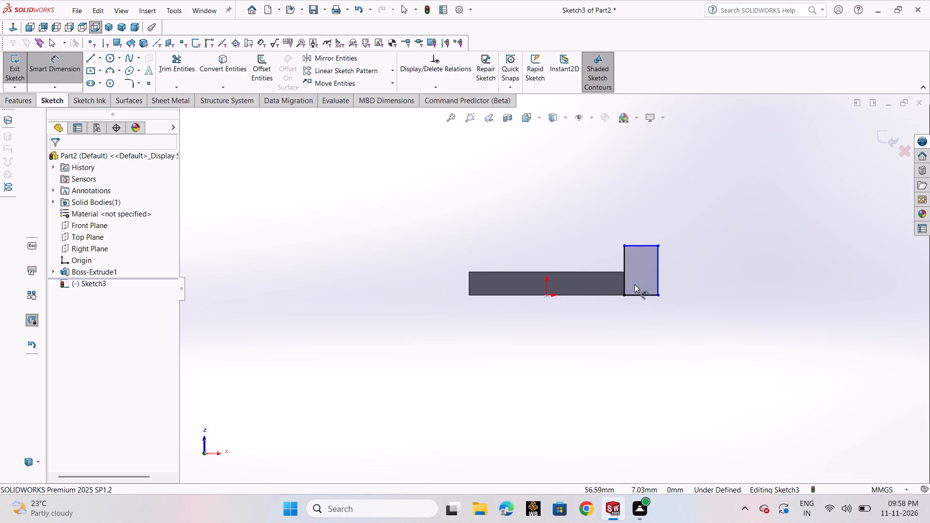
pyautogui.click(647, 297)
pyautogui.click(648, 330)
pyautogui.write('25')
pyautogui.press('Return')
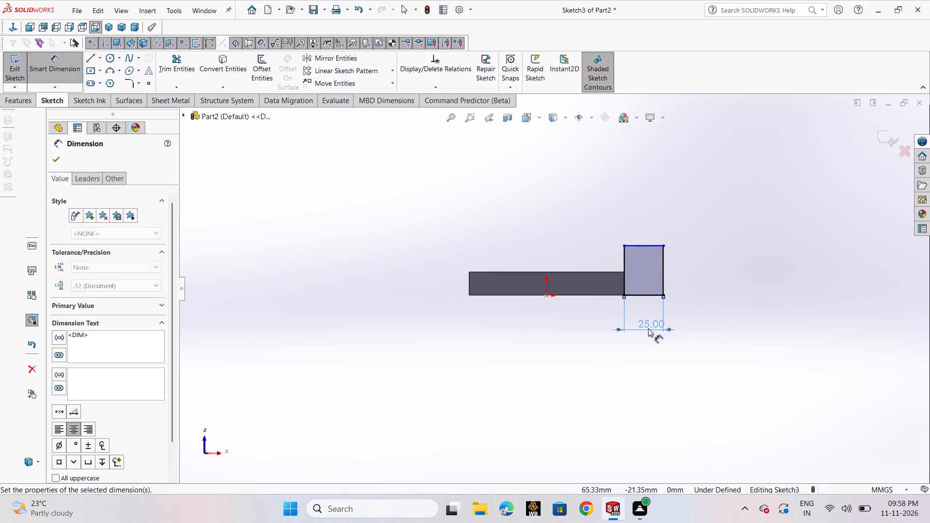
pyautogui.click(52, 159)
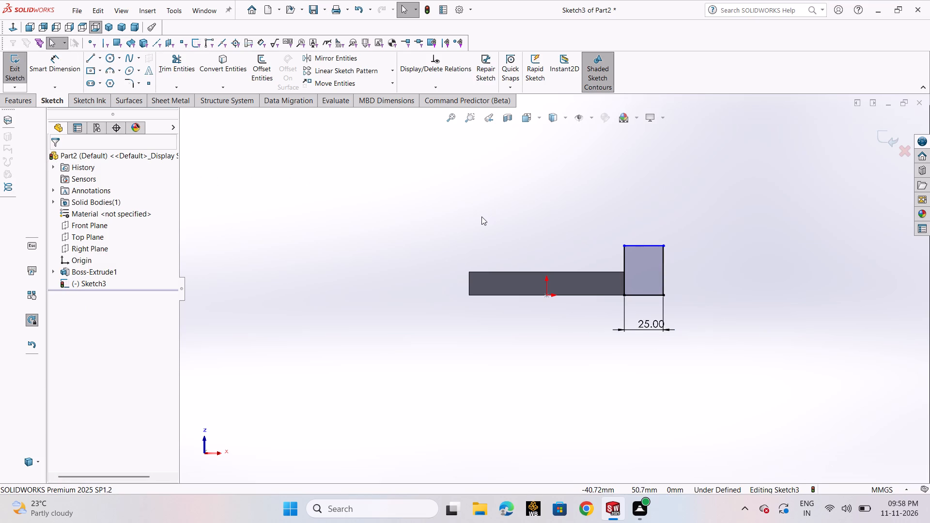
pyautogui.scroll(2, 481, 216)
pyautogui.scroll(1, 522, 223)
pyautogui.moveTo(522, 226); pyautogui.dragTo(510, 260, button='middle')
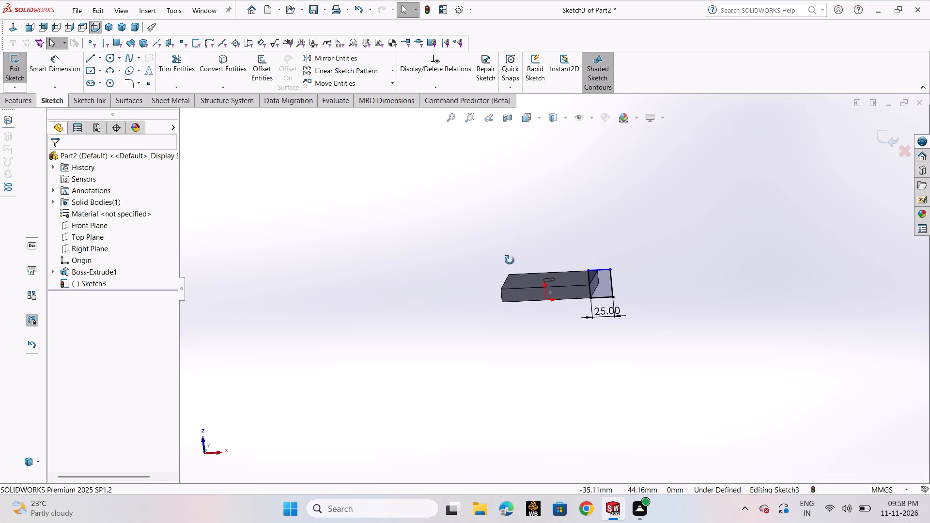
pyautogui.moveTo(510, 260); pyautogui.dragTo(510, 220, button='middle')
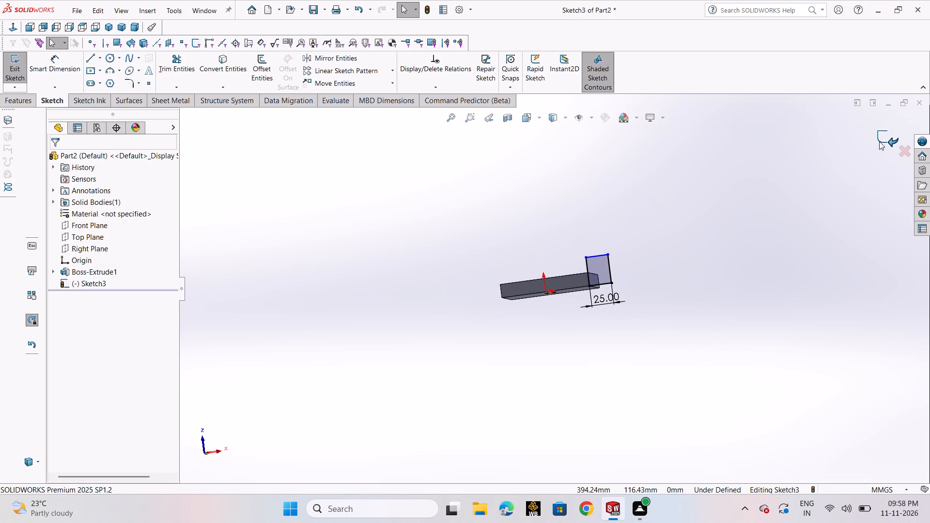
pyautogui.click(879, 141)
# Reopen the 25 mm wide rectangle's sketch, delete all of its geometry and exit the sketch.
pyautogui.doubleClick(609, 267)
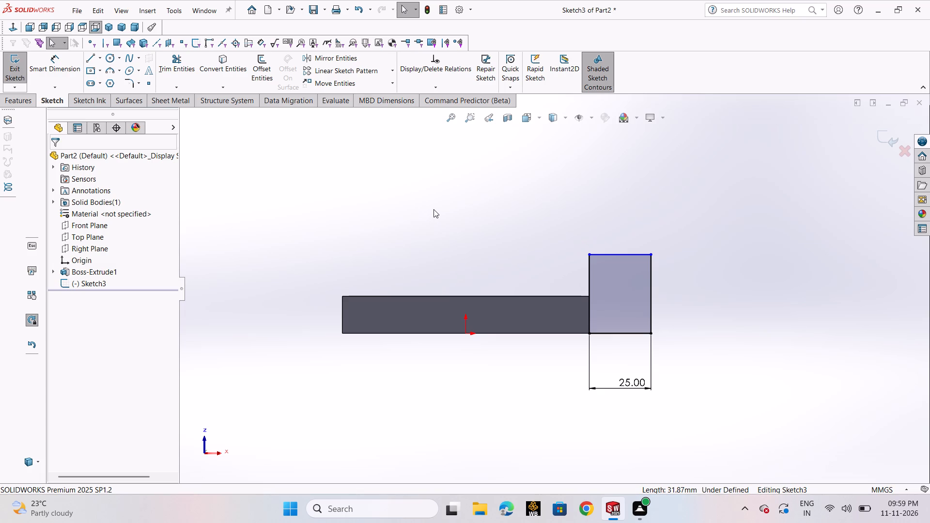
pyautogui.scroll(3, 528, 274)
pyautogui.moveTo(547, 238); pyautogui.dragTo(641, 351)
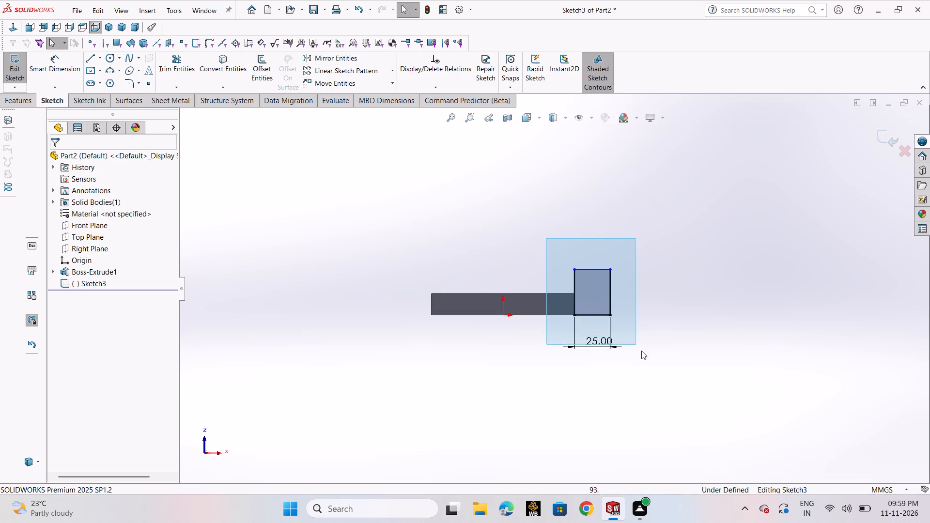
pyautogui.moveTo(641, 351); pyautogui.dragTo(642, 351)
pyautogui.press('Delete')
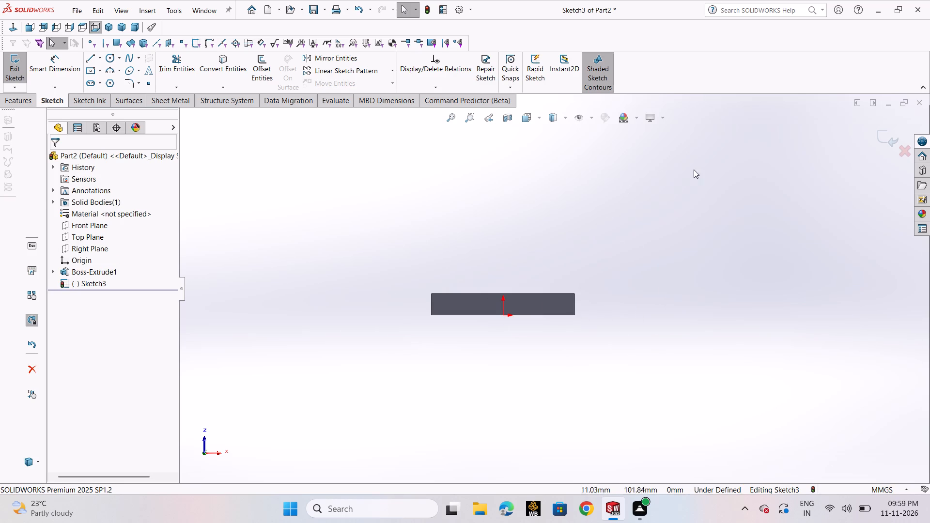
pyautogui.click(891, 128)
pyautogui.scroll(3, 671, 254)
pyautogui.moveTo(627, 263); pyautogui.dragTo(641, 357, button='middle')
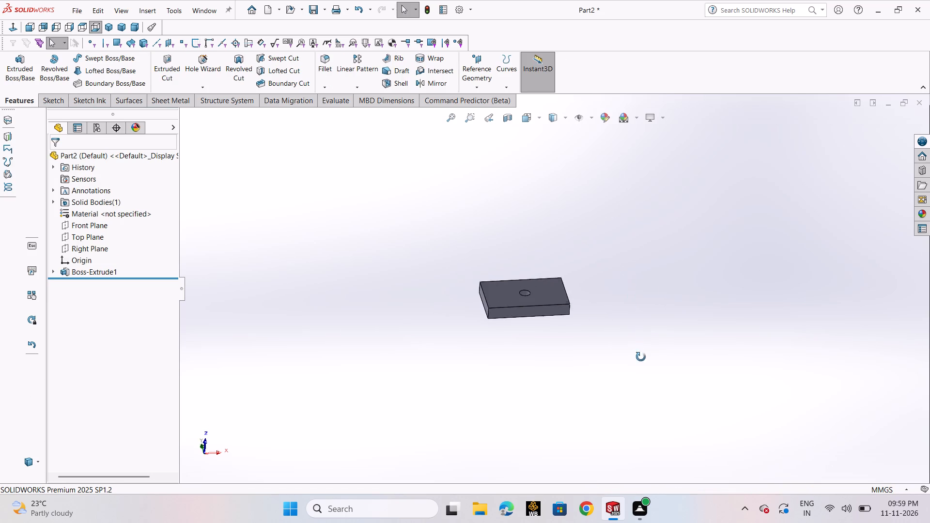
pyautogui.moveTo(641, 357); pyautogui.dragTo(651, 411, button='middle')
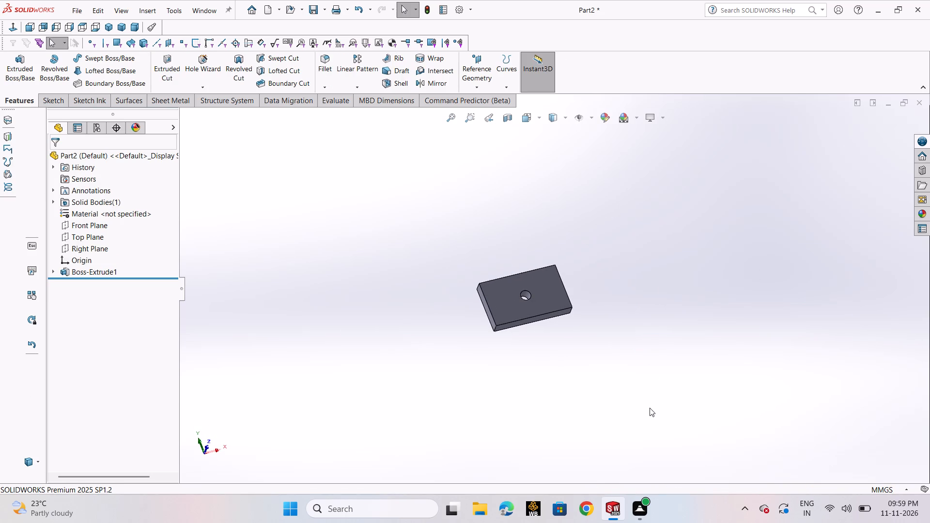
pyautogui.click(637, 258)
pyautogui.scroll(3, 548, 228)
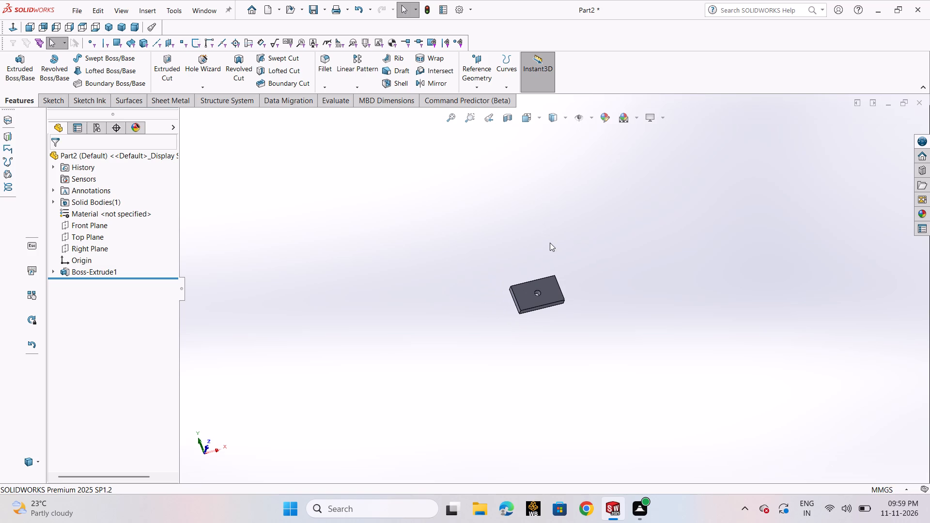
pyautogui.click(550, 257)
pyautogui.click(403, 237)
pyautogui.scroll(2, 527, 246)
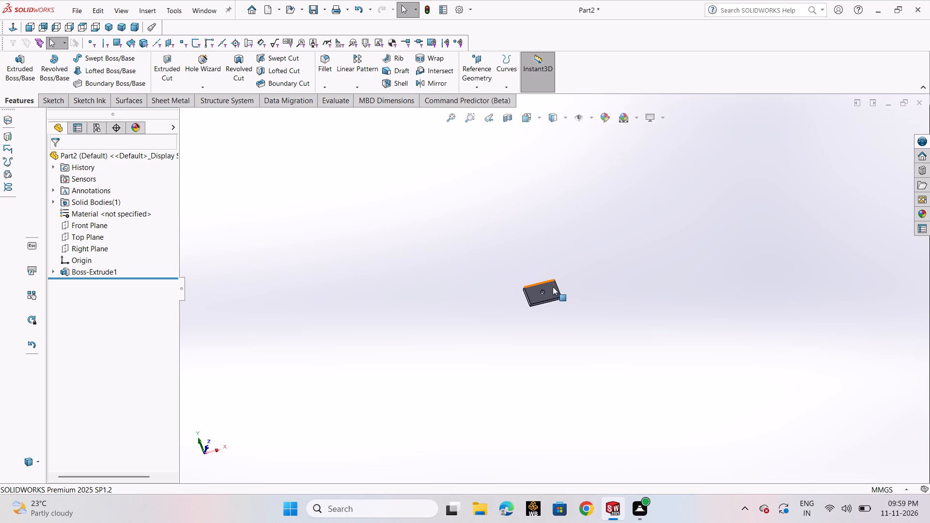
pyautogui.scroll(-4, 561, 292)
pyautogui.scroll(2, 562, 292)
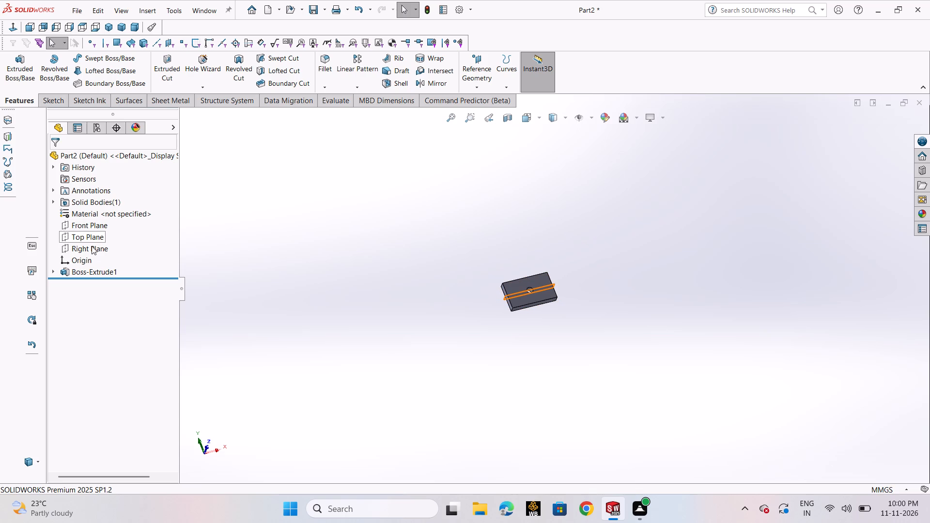
# Sketch a corner rectangle about 31 by 28 mm on the plate's bottom 100 by 15 mm face, overlapping its positive-X end.
pyautogui.scroll(-3, 476, 277)
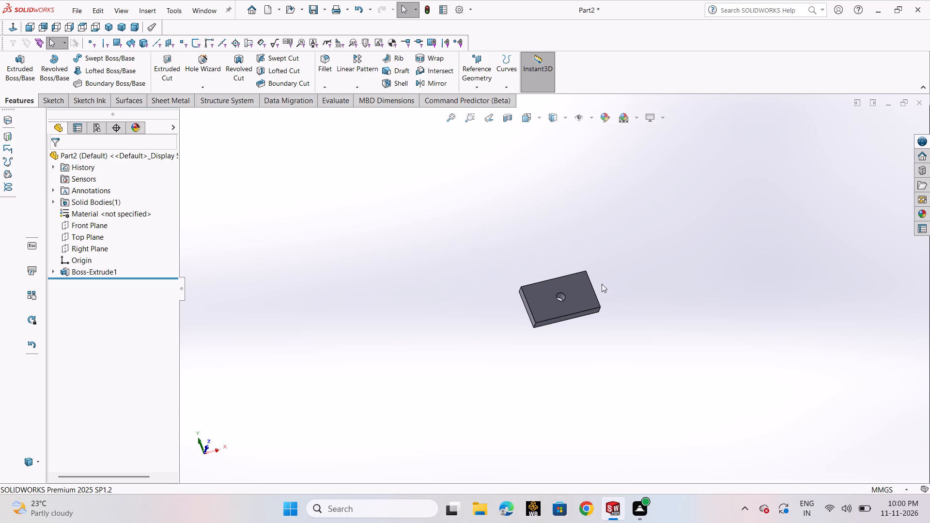
pyautogui.scroll(-6, 616, 327)
pyautogui.moveTo(615, 295); pyautogui.dragTo(591, 249, button='middle')
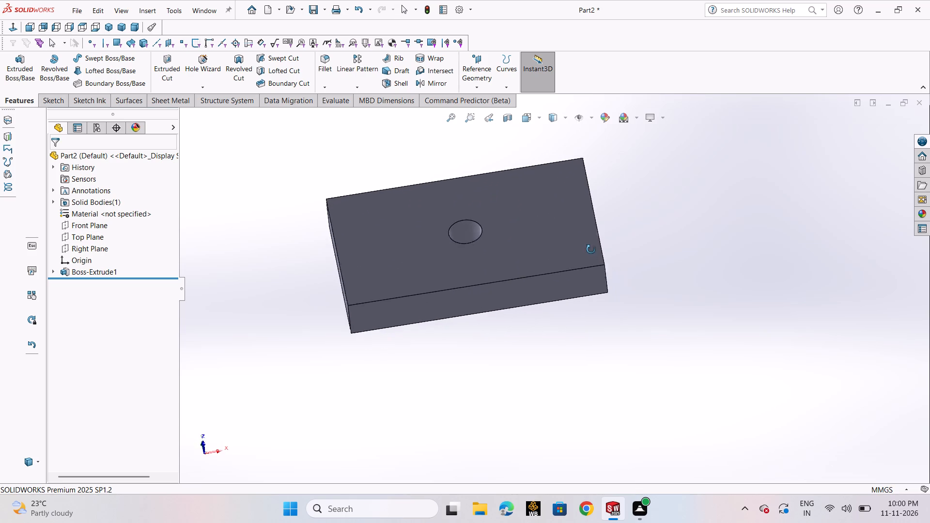
pyautogui.moveTo(591, 249); pyautogui.dragTo(585, 237, button='middle')
pyautogui.scroll(1, 585, 239)
pyautogui.click(570, 276)
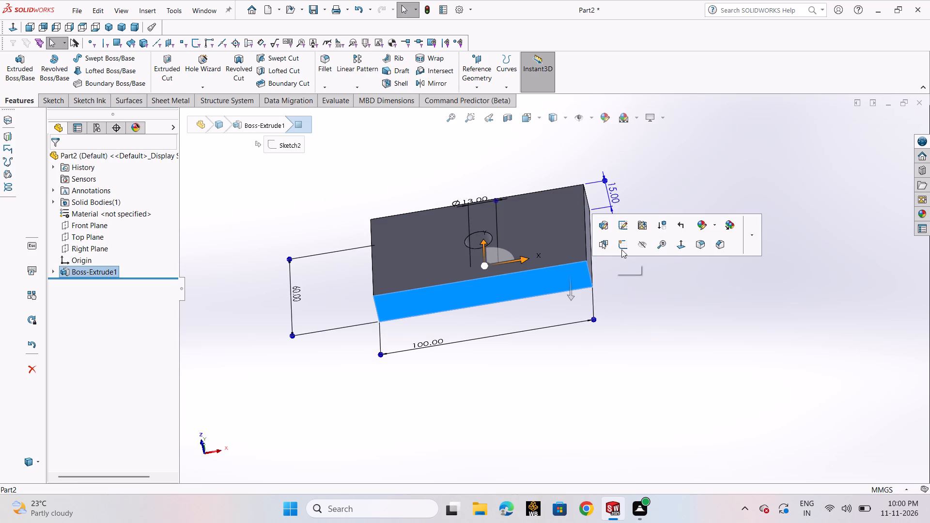
pyautogui.click(621, 249)
pyautogui.scroll(2, 596, 245)
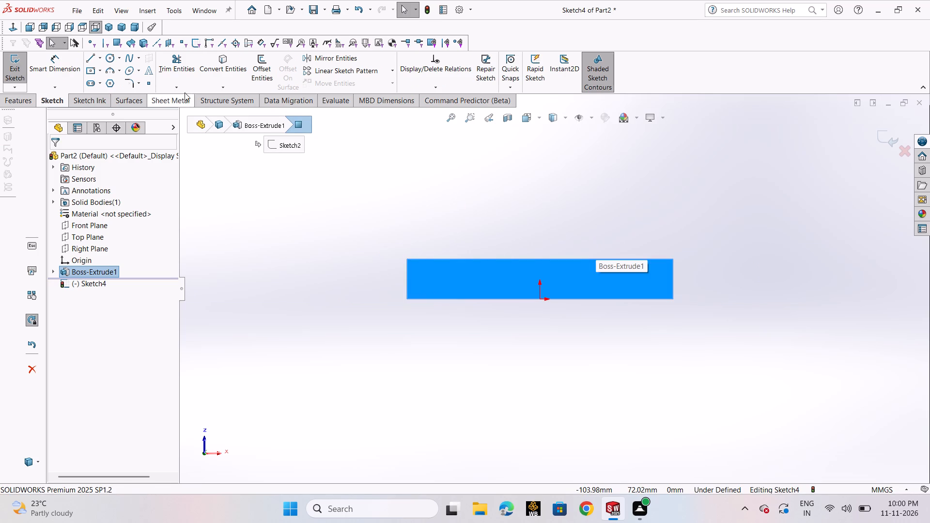
pyautogui.click(94, 71)
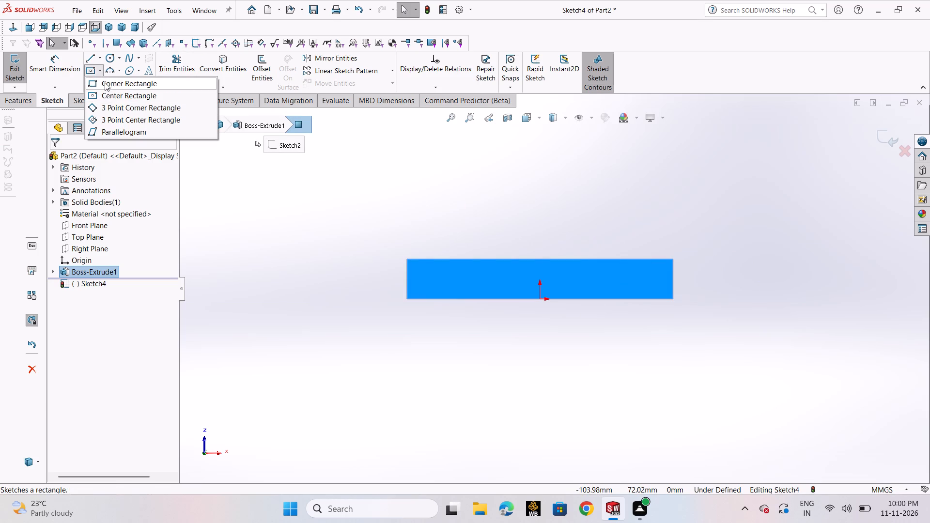
pyautogui.click(105, 78)
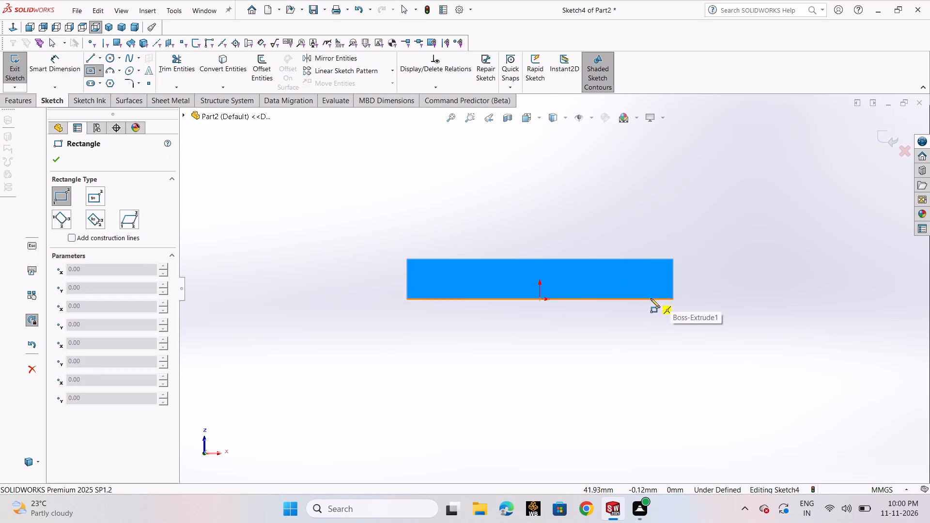
pyautogui.click(651, 299)
pyautogui.click(732, 223)
pyautogui.rightClick(732, 225)
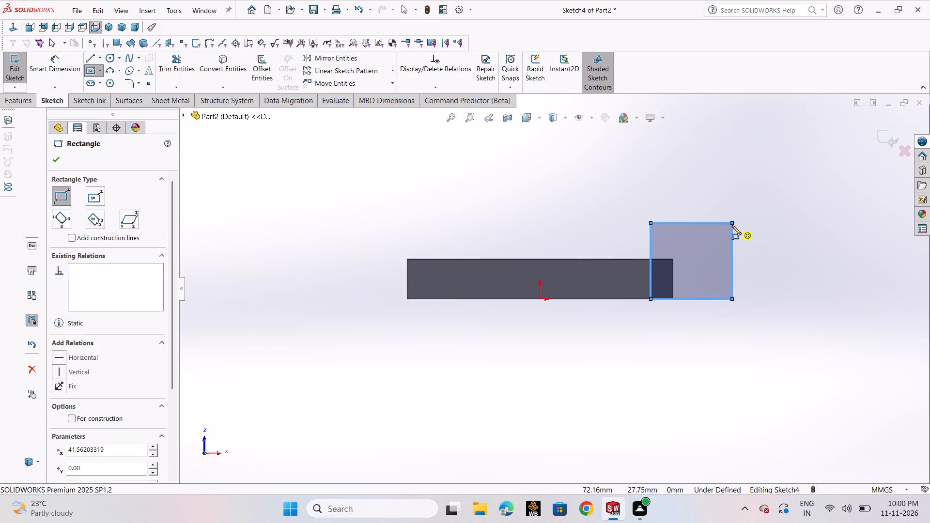
# Finish the rectangle and dimension its bottom edge to a width of 50 mm.
pyautogui.click(743, 233)
pyautogui.scroll(-2, 703, 271)
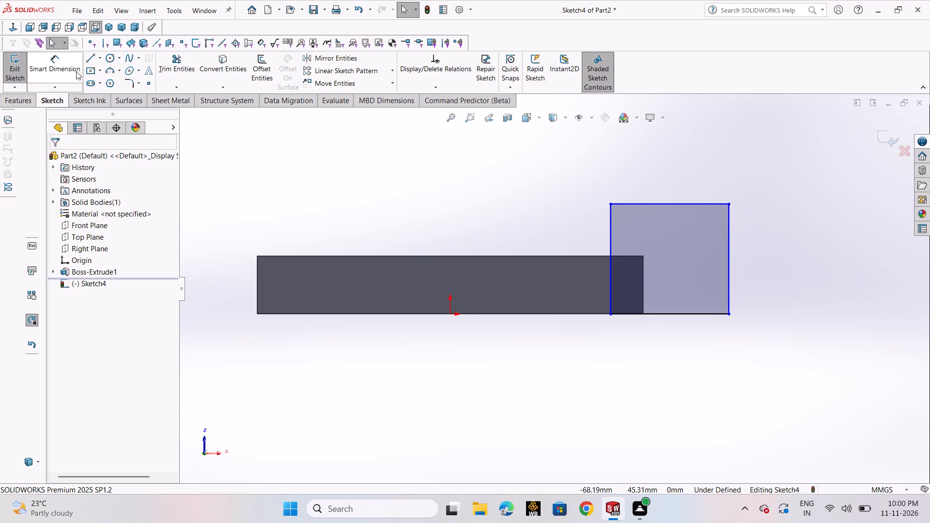
pyautogui.click(76, 71)
pyautogui.click(703, 315)
pyautogui.click(693, 364)
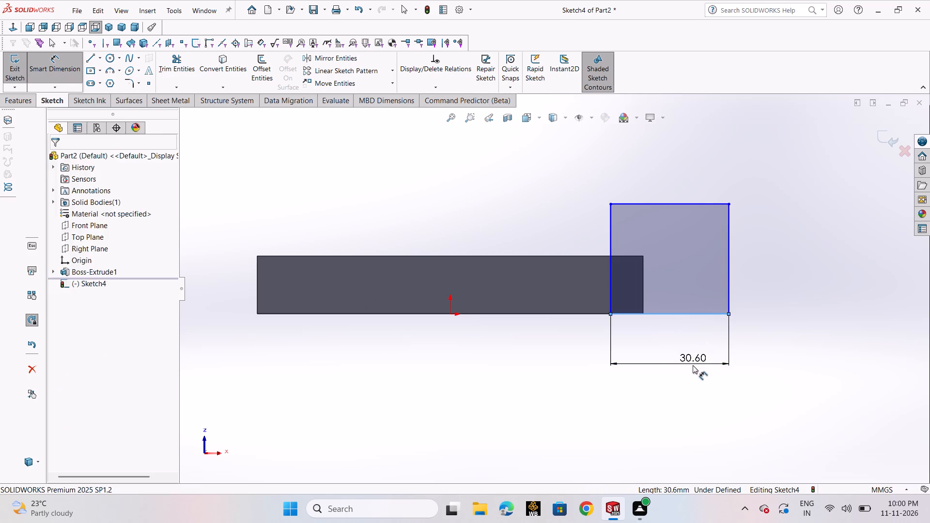
pyautogui.write('50')
pyautogui.press('Return')
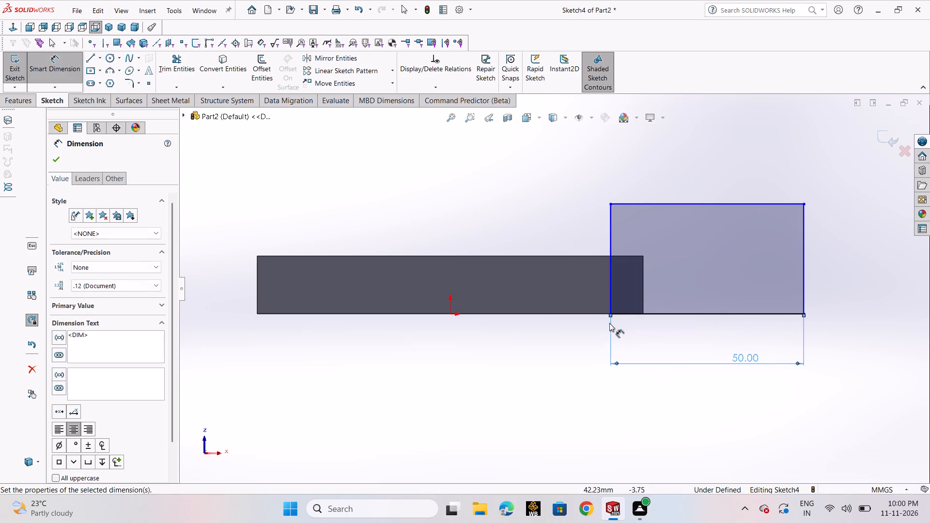
# Dimension the rectangle's inner vertical edge 25 mm from the plate's positive-X end and finish dimensioning.
pyautogui.click(612, 280)
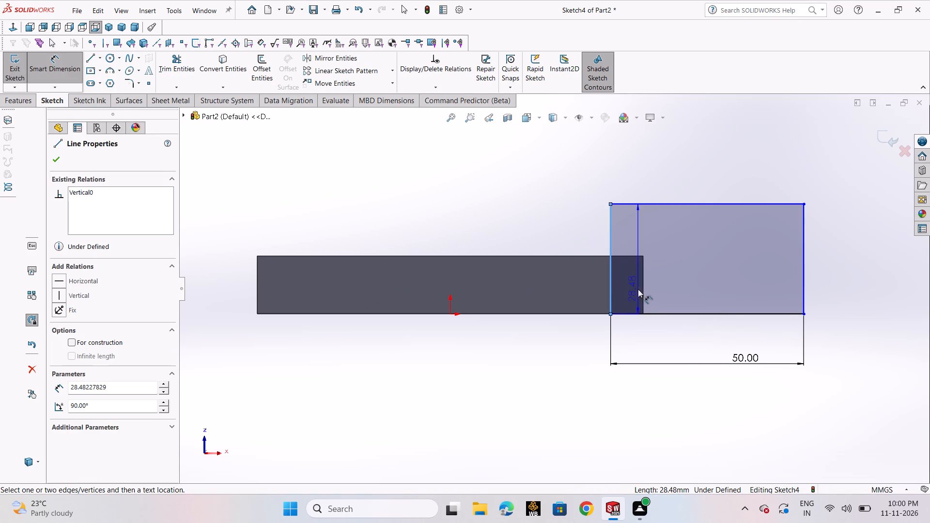
pyautogui.click(642, 300)
pyautogui.click(613, 412)
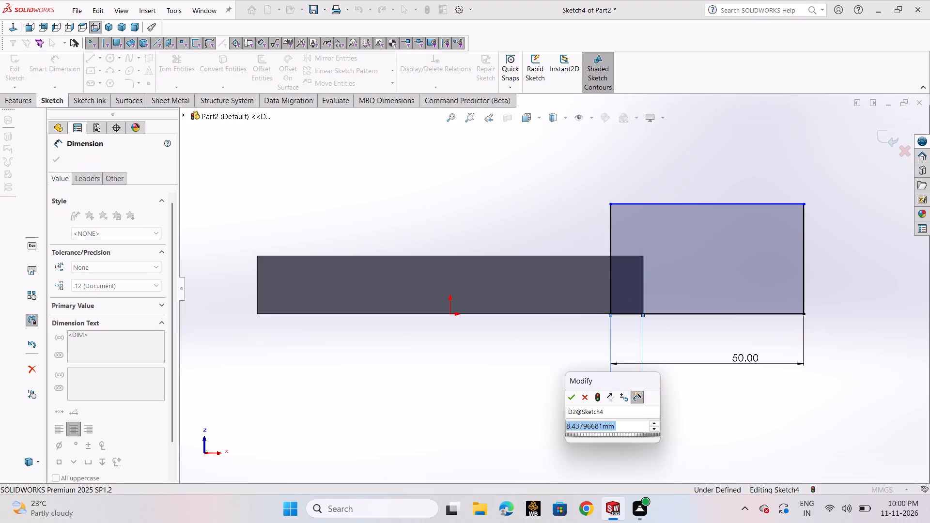
pyautogui.write('25')
pyautogui.press('Return')
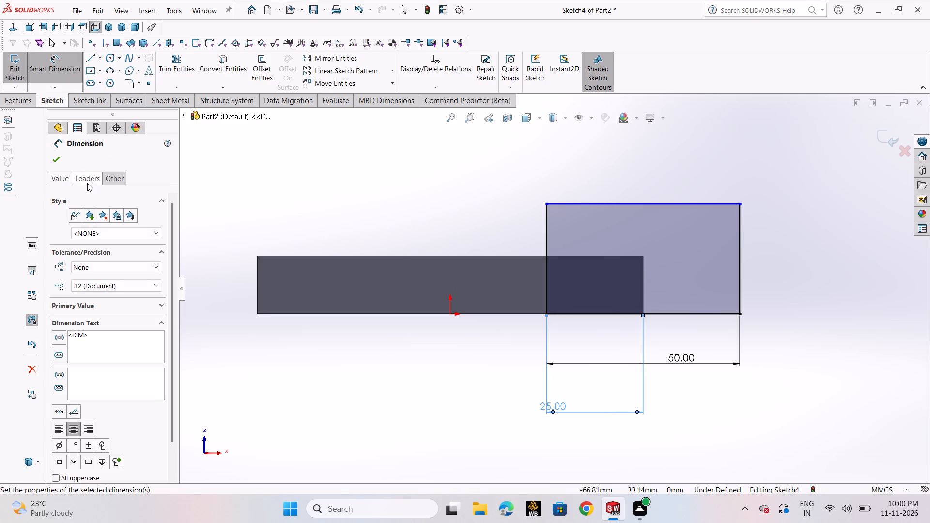
pyautogui.click(54, 156)
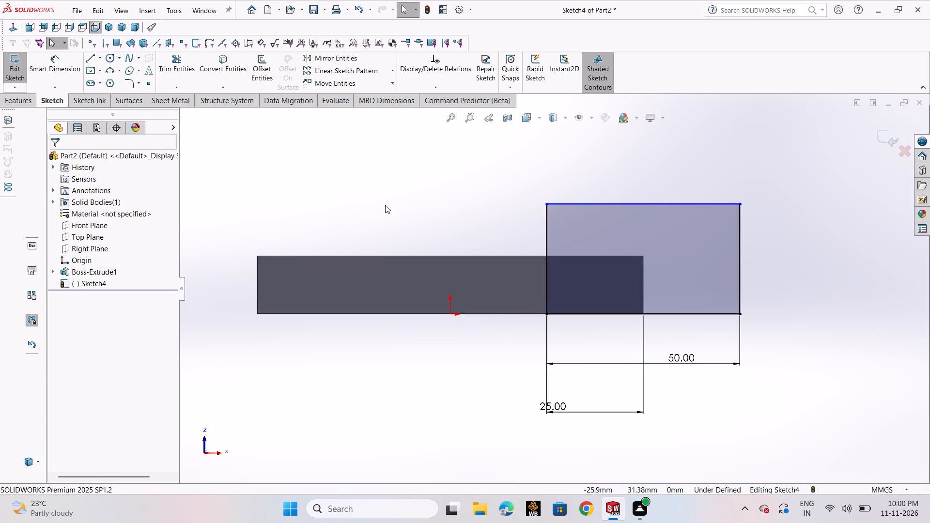
# Dimension the rectangle's outer vertical edge to a height of 60 mm and finish dimensioning.
pyautogui.scroll(3, 408, 206)
pyautogui.scroll(3, 485, 244)
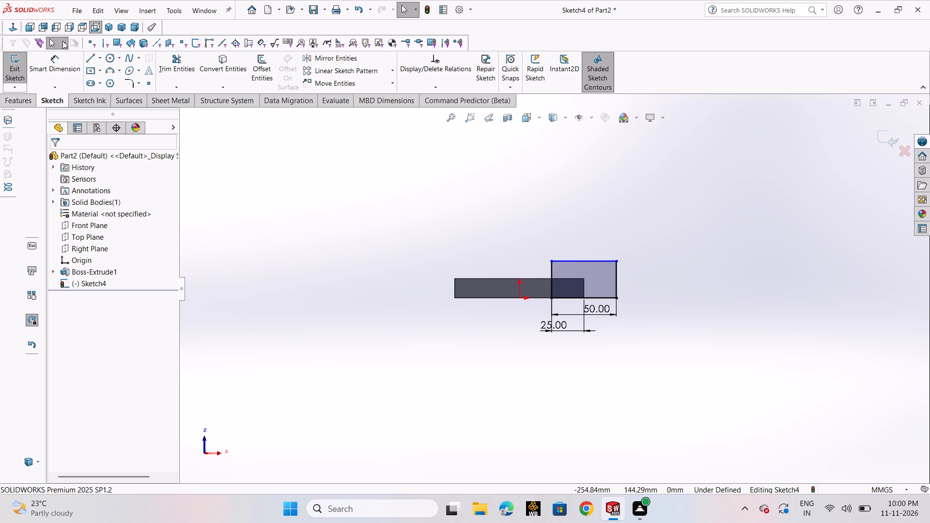
pyautogui.click(64, 68)
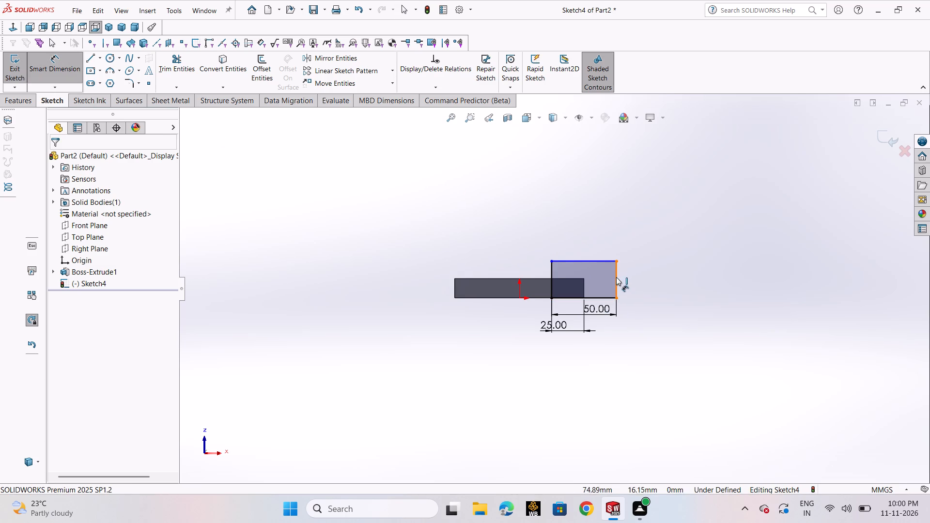
pyautogui.click(616, 277)
pyautogui.click(677, 271)
pyautogui.write('60')
pyautogui.press('Return')
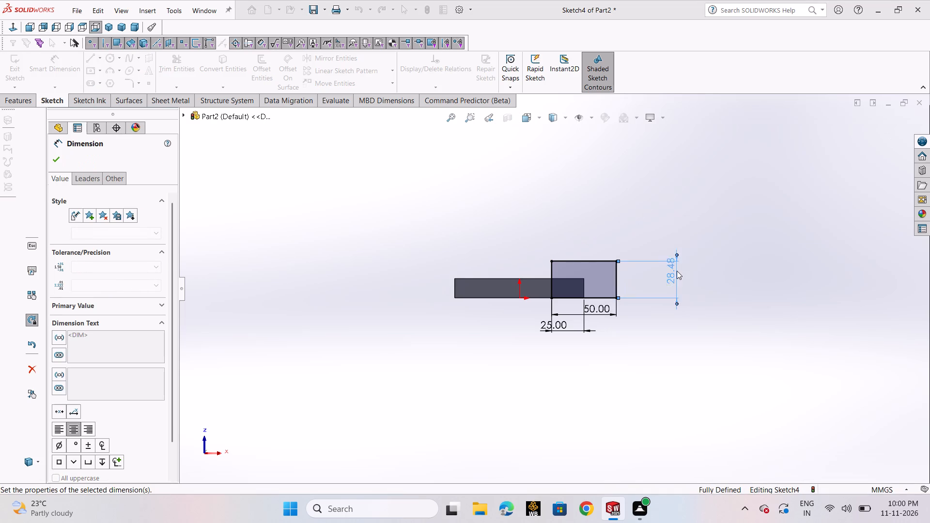
pyautogui.click(57, 159)
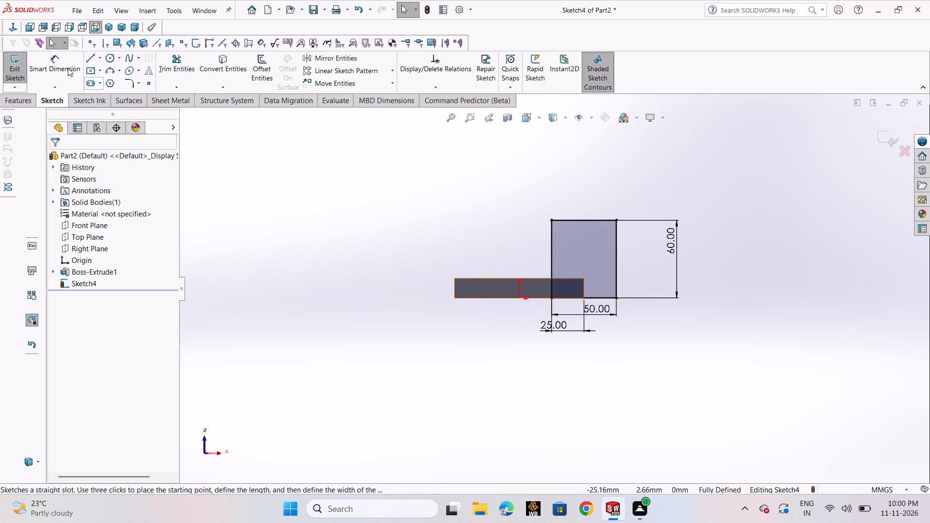
# Trim away the rectangle's outer vertical edge and bottom edge, keeping its inner vertical and top edges.
pyautogui.click(163, 72)
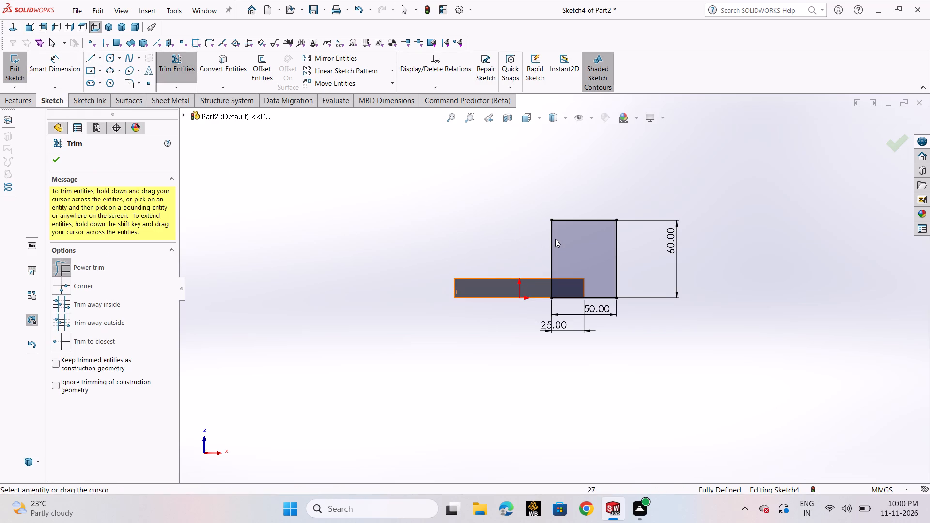
pyautogui.moveTo(601, 247); pyautogui.dragTo(644, 254)
pyautogui.moveTo(610, 284); pyautogui.dragTo(610, 297)
pyautogui.moveTo(601, 269); pyautogui.dragTo(604, 339)
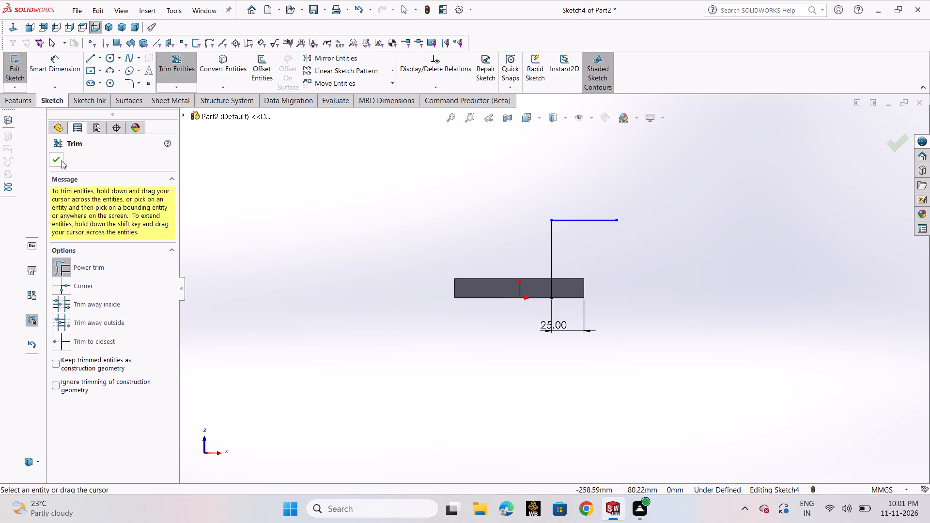
pyautogui.click(61, 160)
# Close the profile with lines: along the plate's bottom to its positive-X corner, about 41 mm up, about 25 mm outward, up to the top edge.
pyautogui.click(95, 59)
pyautogui.click(97, 71)
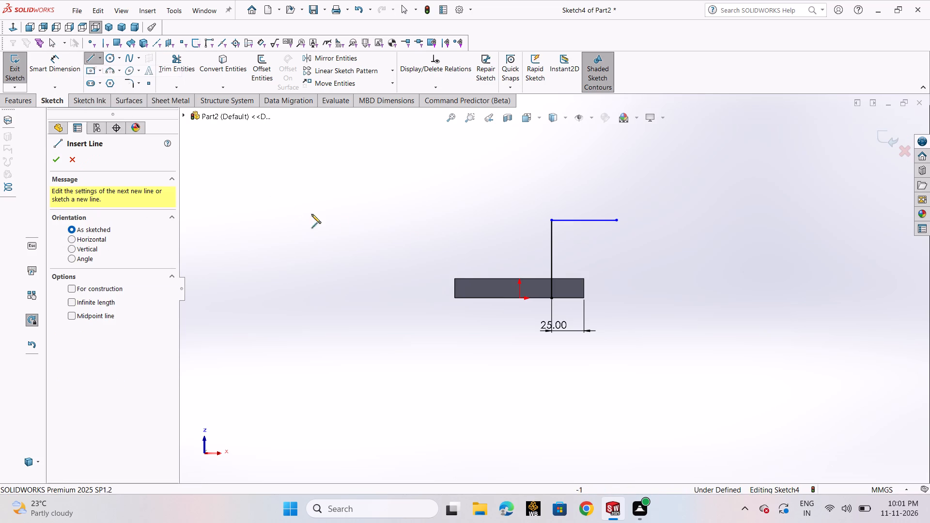
pyautogui.click(554, 301)
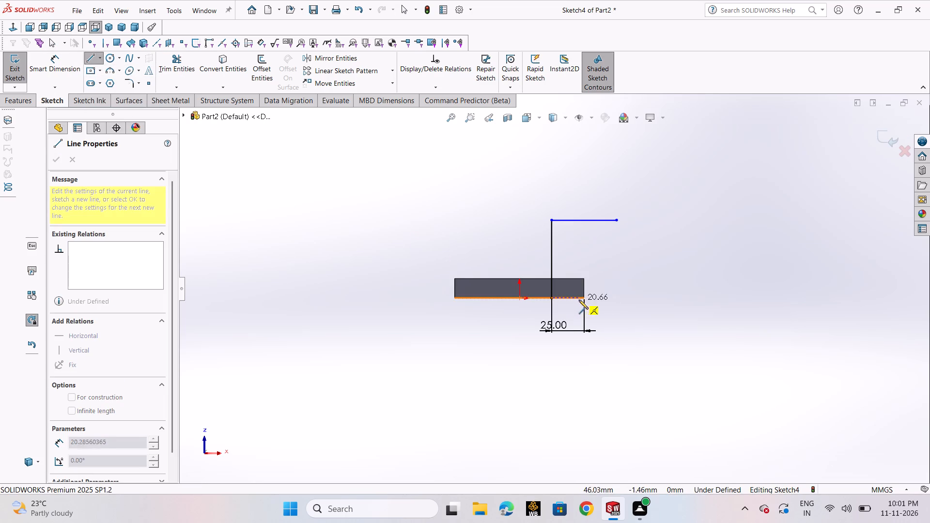
pyautogui.click(584, 298)
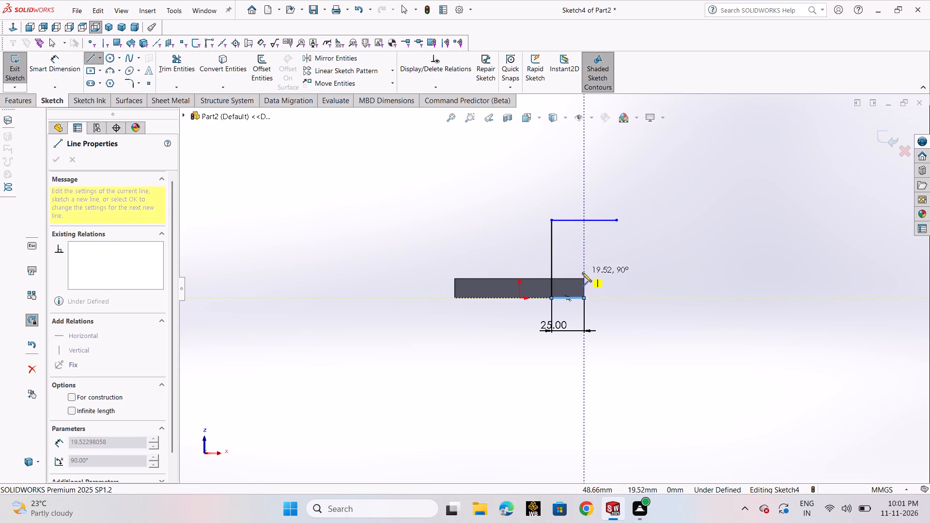
pyautogui.click(581, 245)
pyautogui.click(618, 246)
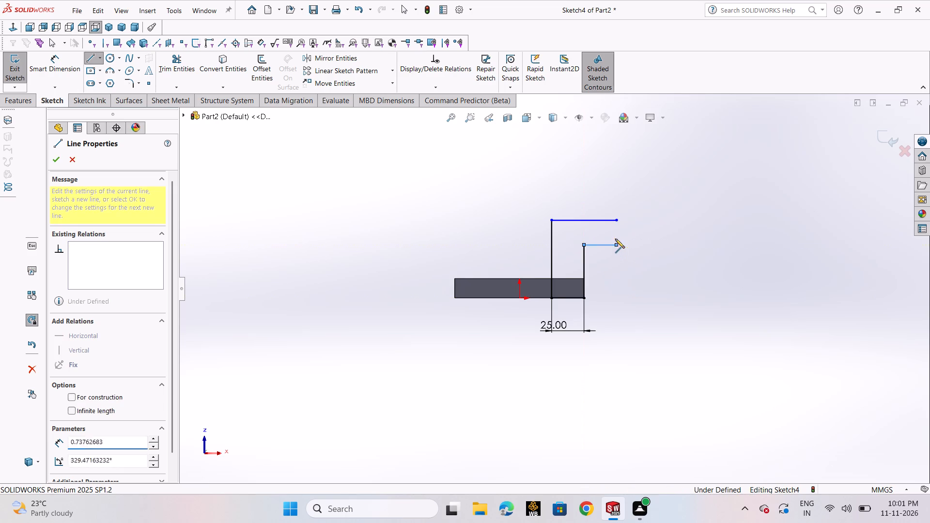
pyautogui.click(614, 221)
pyautogui.rightClick(614, 221)
pyautogui.click(621, 227)
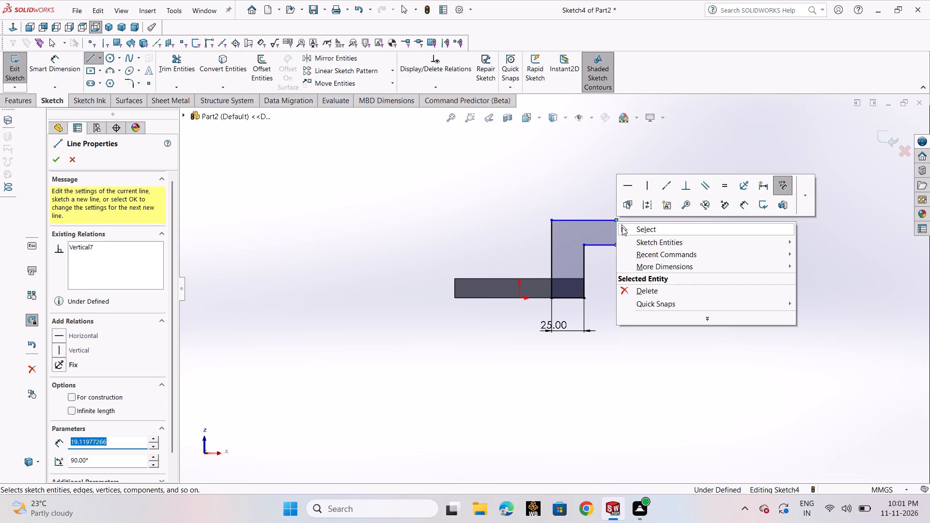
# Dimension the overhang's outer vertical edge to 30 mm and the profile's top edge to 50 mm.
pyautogui.scroll(-5, 622, 227)
pyautogui.click(38, 77)
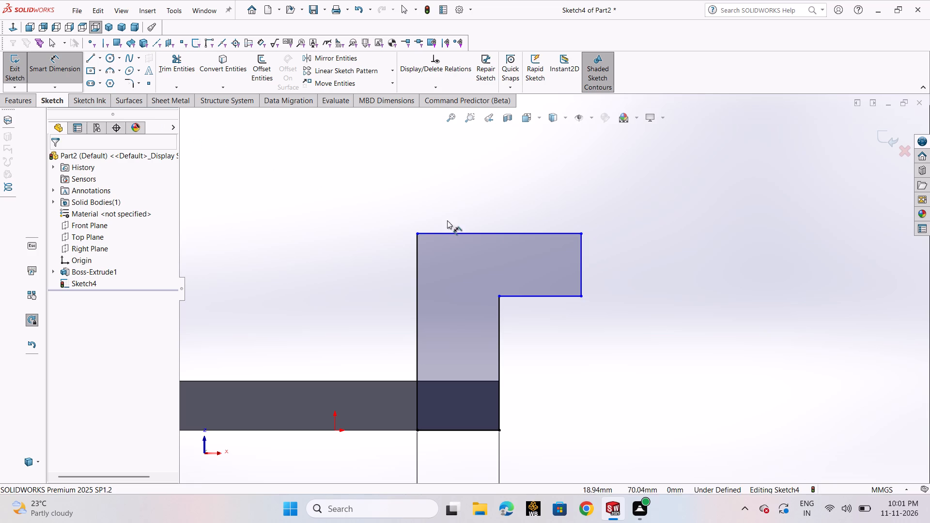
pyautogui.click(581, 264)
pyautogui.click(665, 268)
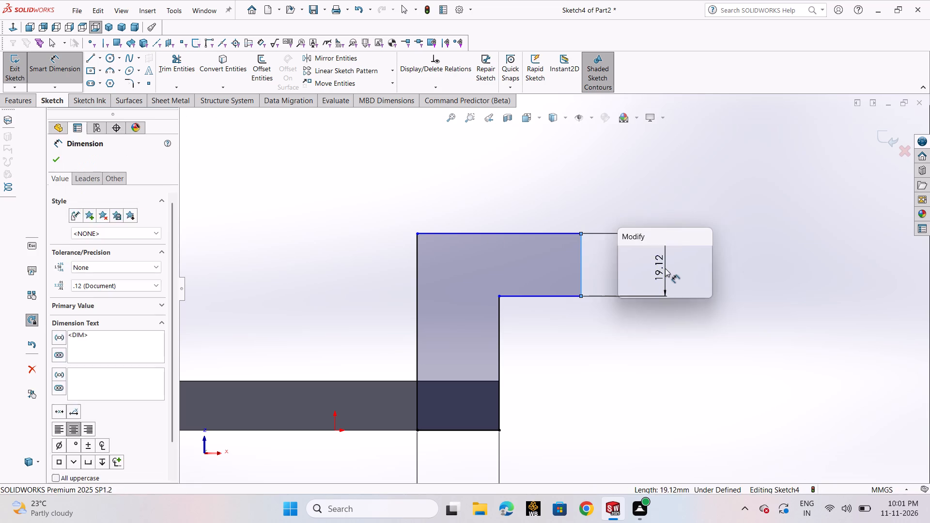
pyautogui.write('30')
pyautogui.press('Return')
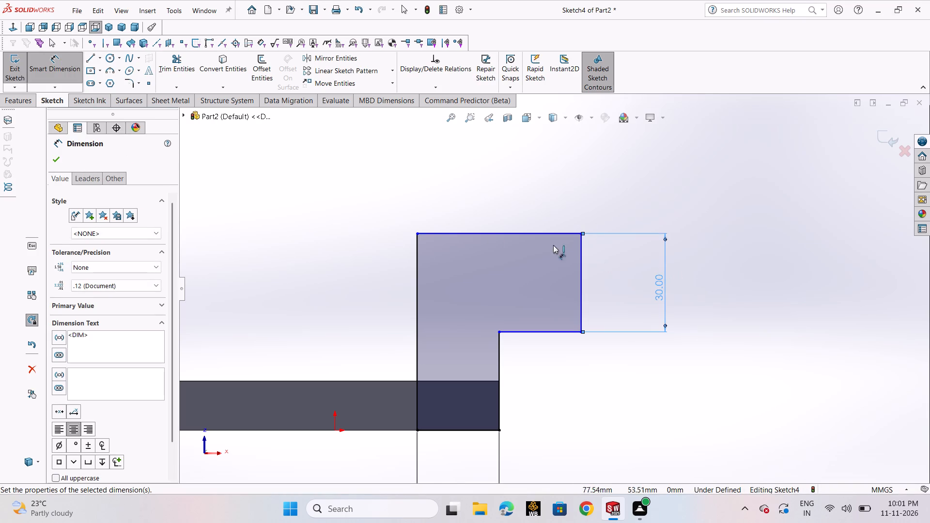
pyautogui.click(459, 234)
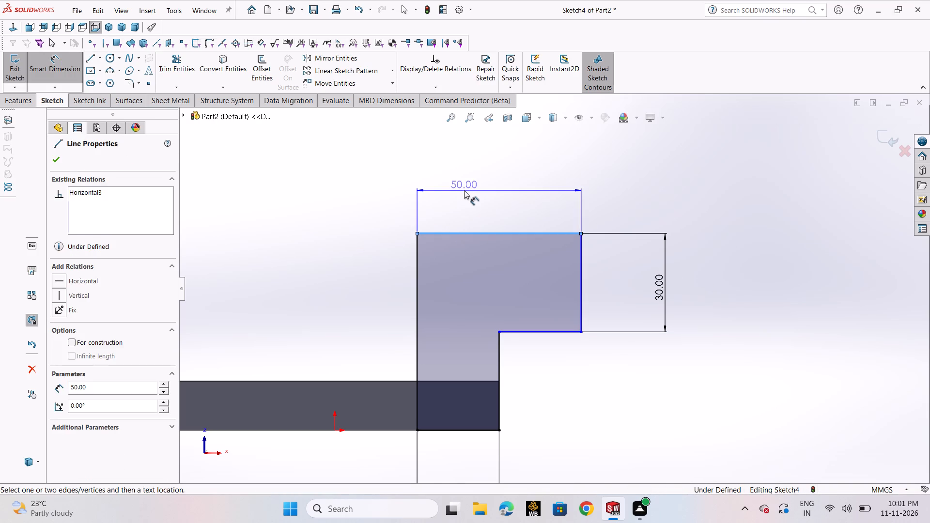
pyautogui.click(464, 190)
pyautogui.click(423, 179)
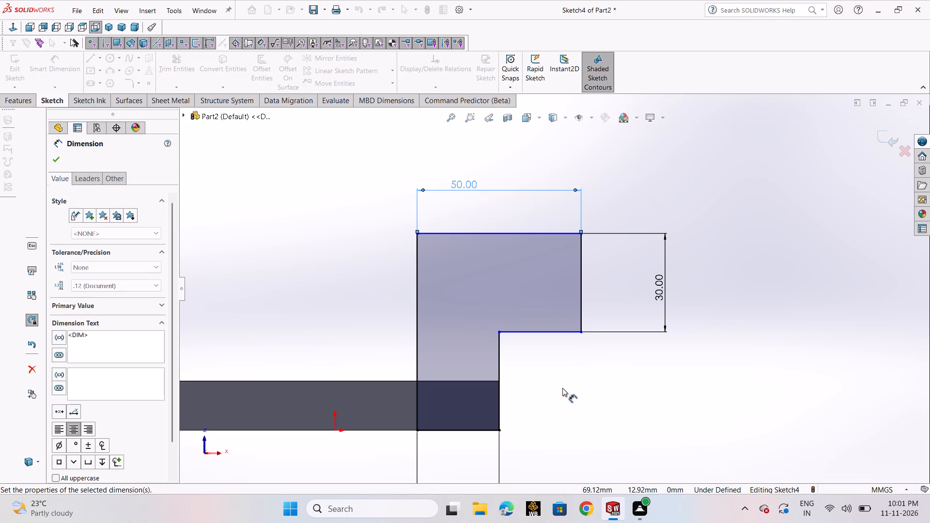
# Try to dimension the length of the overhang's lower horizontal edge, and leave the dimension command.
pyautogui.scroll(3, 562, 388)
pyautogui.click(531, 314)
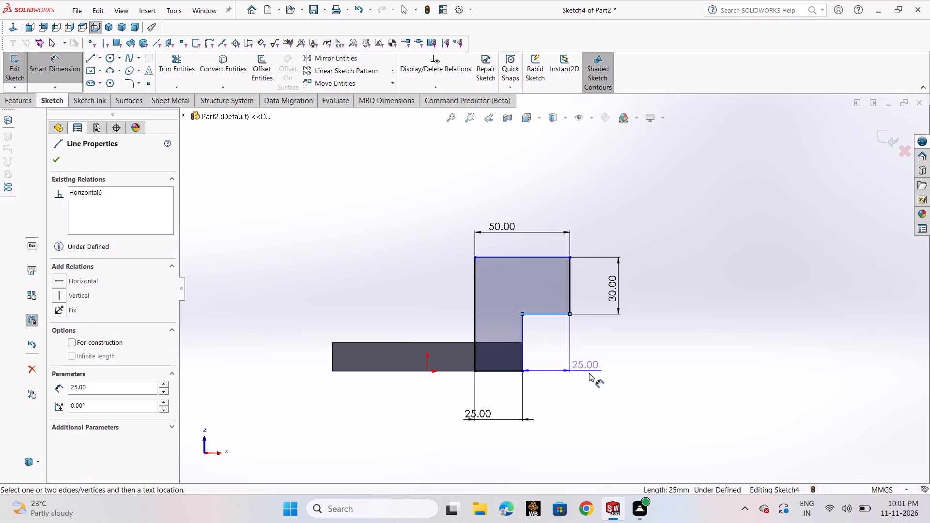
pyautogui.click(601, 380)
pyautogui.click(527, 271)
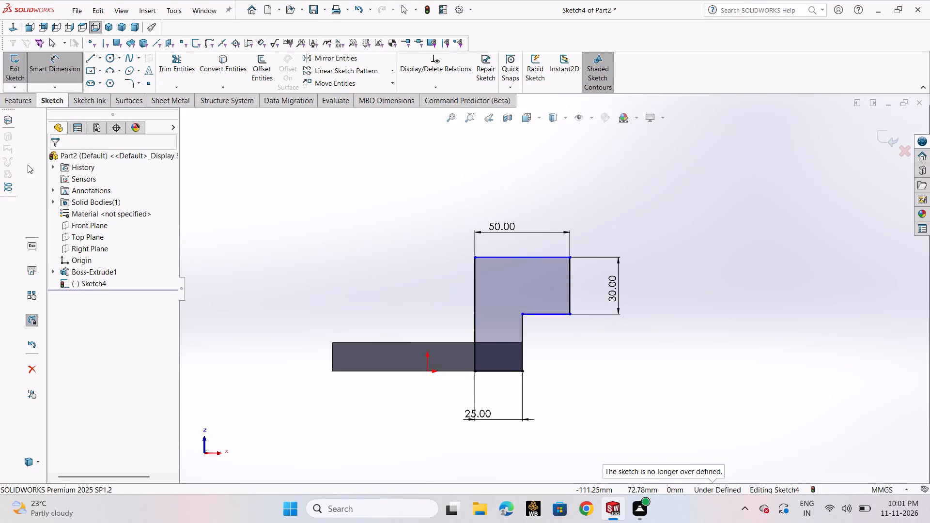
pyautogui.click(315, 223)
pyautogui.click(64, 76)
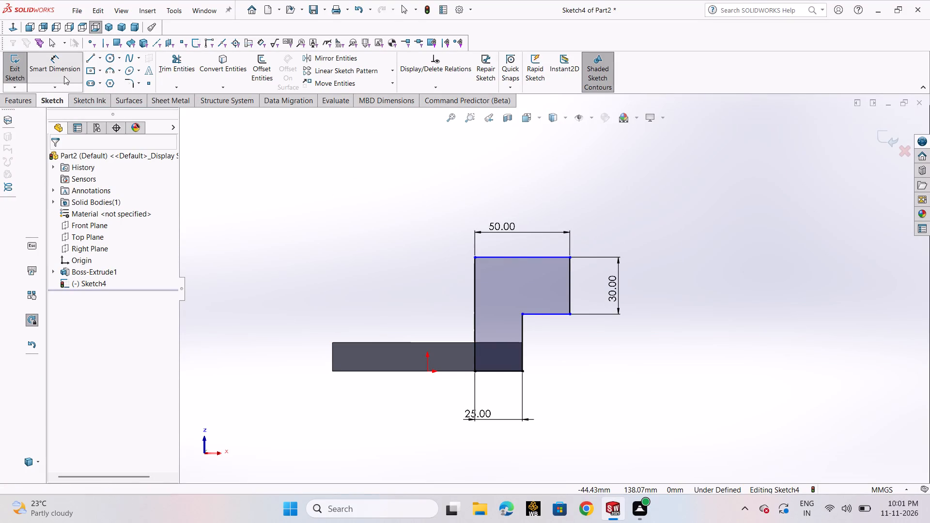
# Add a Parallel relation between the profile's top edge and the overhang's lower horizontal edge.
pyautogui.click(439, 86)
pyautogui.click(441, 106)
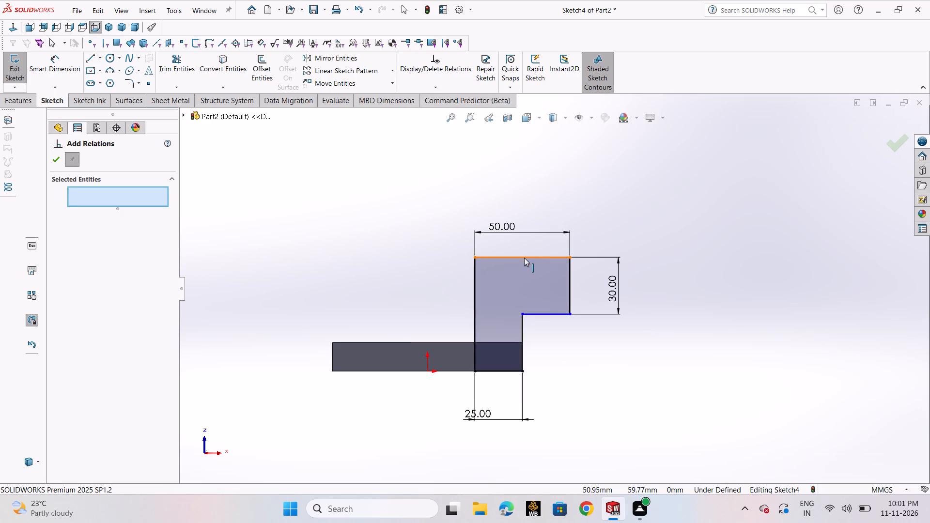
pyautogui.click(524, 258)
pyautogui.click(553, 312)
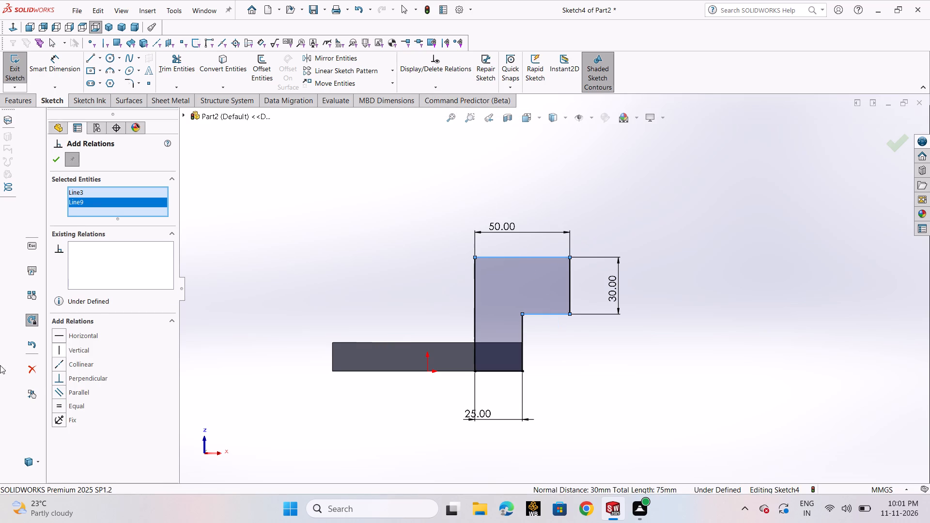
pyautogui.click(74, 393)
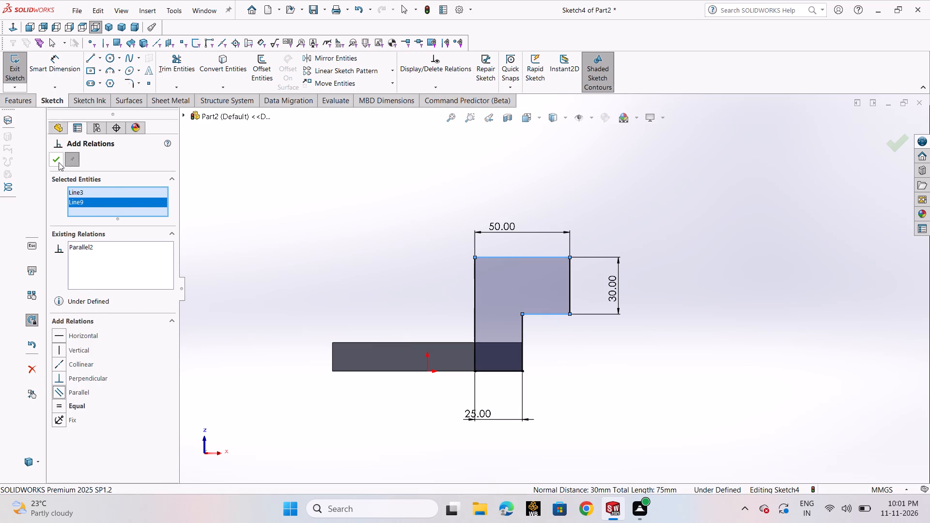
pyautogui.click(58, 162)
pyautogui.click(213, 202)
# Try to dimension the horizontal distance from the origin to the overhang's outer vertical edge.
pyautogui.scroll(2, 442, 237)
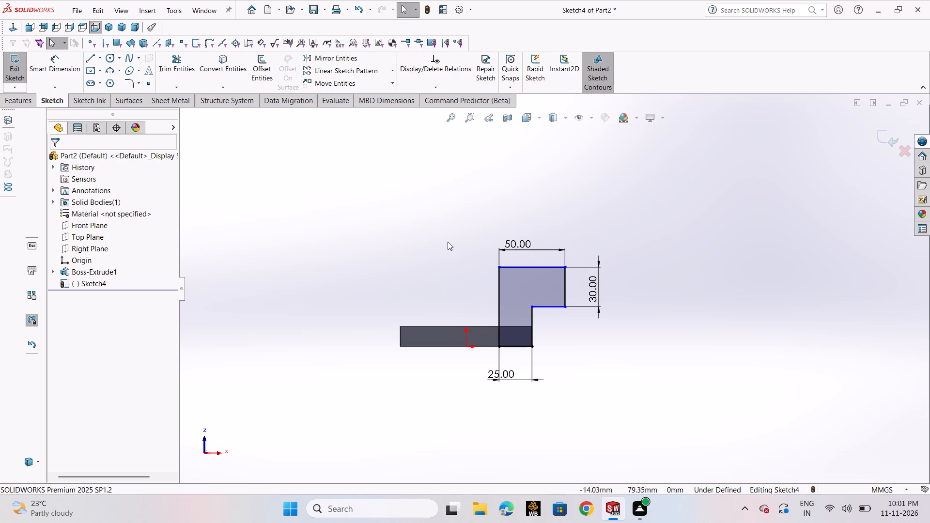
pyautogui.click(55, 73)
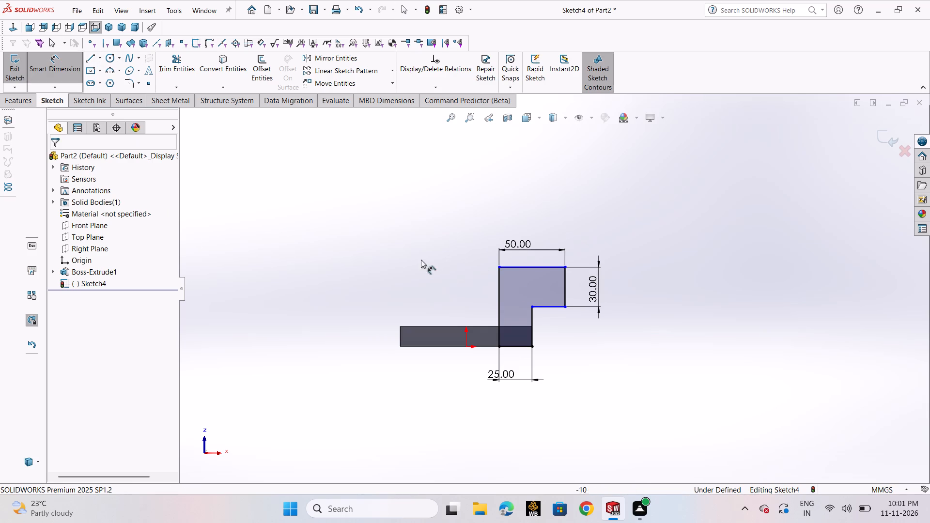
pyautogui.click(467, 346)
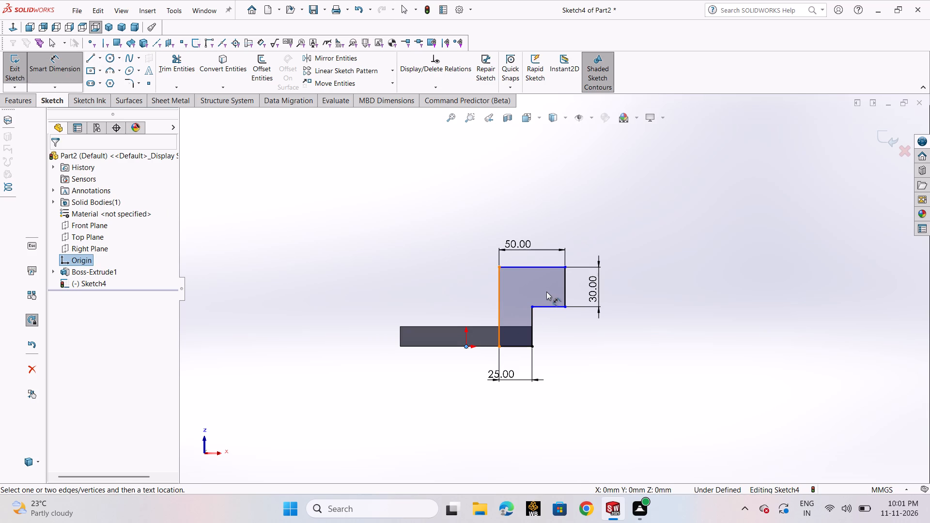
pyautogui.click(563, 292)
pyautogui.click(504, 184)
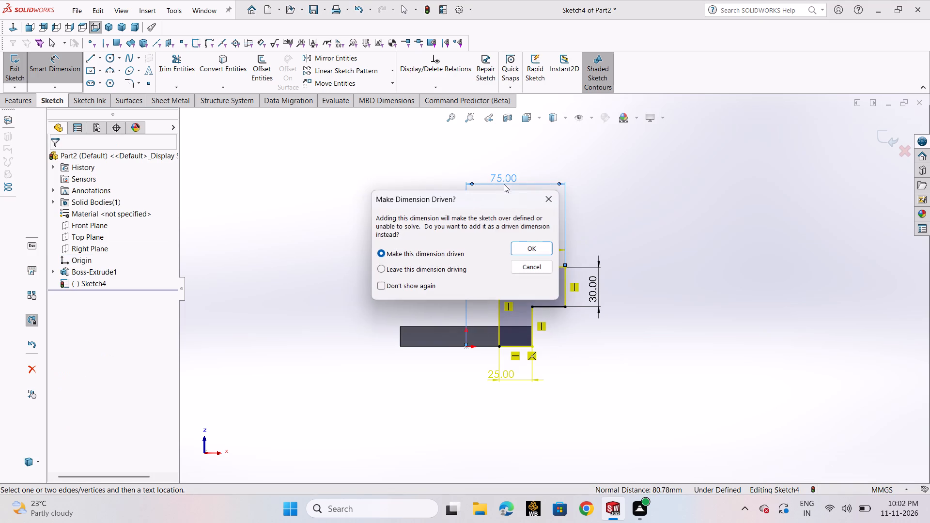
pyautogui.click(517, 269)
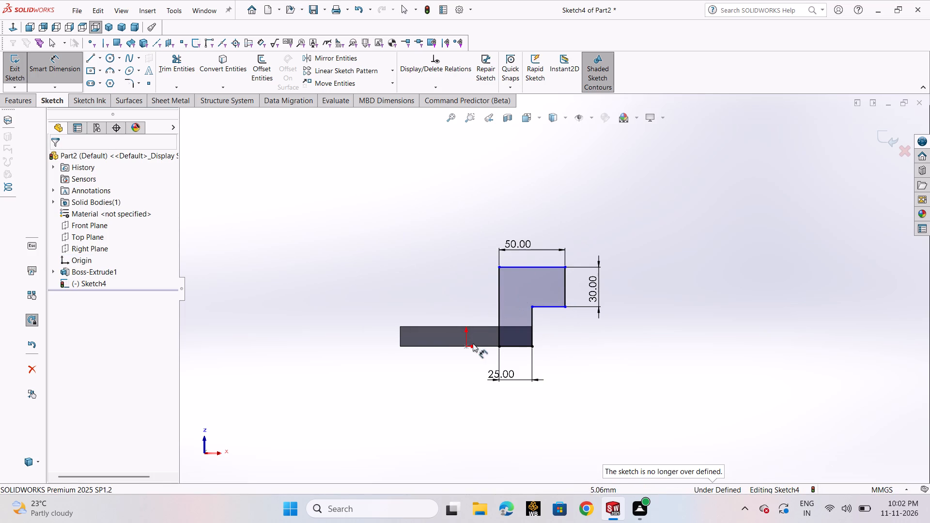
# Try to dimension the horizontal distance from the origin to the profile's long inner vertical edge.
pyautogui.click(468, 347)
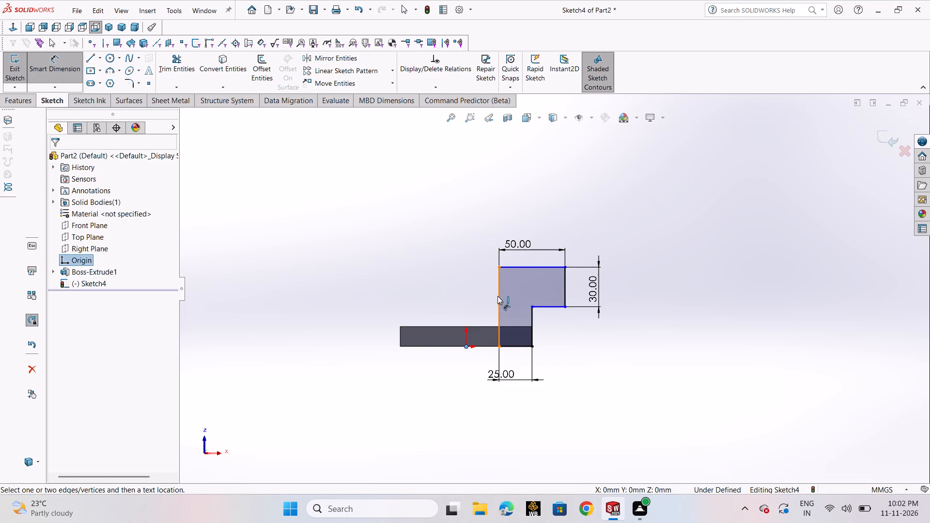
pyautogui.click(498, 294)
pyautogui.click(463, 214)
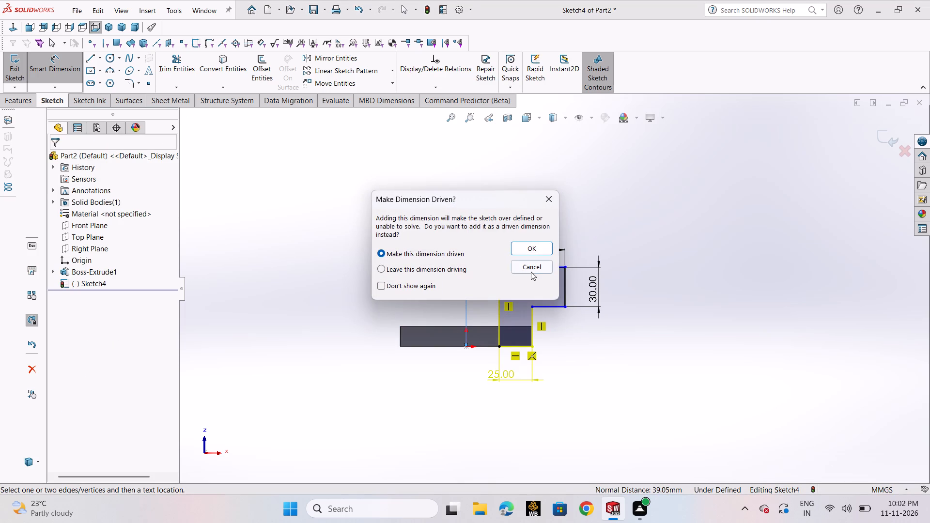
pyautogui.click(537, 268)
# Exit the sketch and extrude the inverted-L profile 15 mm in the reversed direction, over the plate, with the result merged.
pyautogui.scroll(-3, 493, 344)
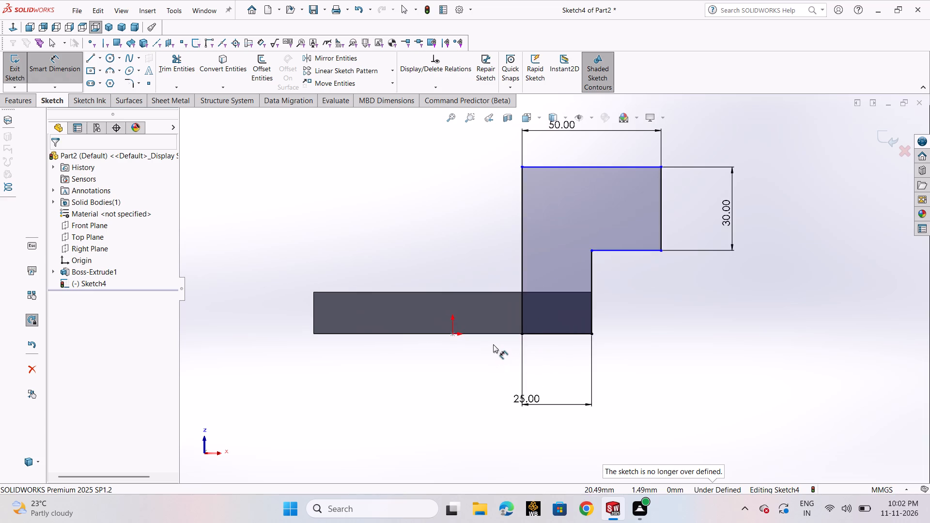
pyautogui.scroll(-2, 493, 344)
pyautogui.scroll(6, 495, 335)
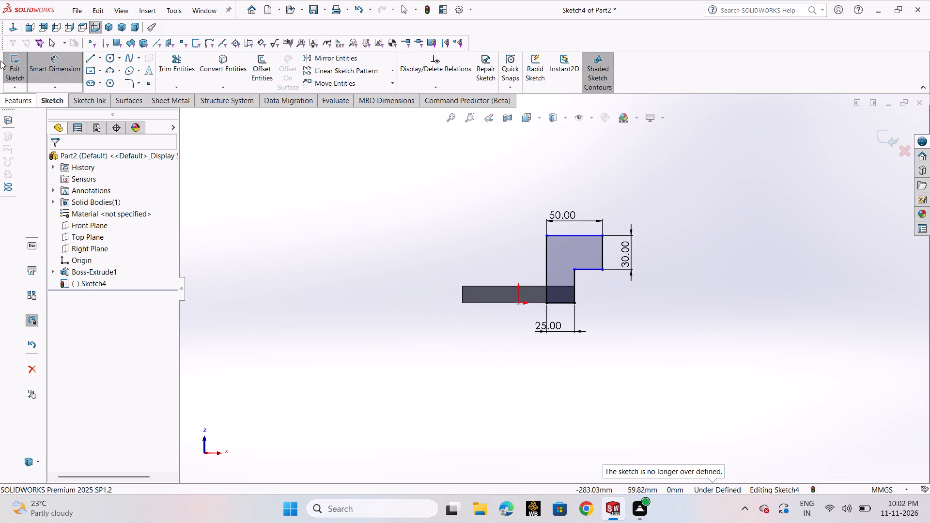
pyautogui.click(15, 75)
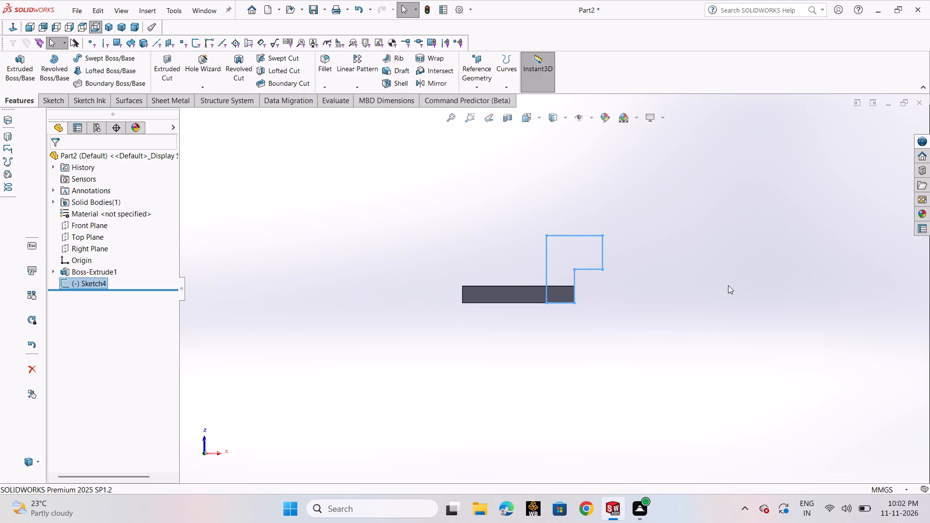
pyautogui.click(12, 77)
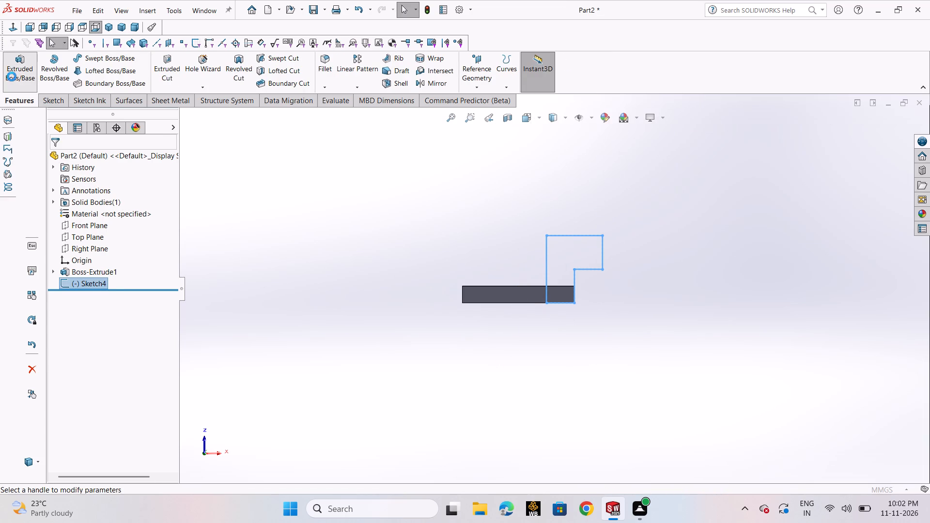
pyautogui.scroll(3, 495, 228)
pyautogui.moveTo(633, 335); pyautogui.dragTo(712, 427, button='middle')
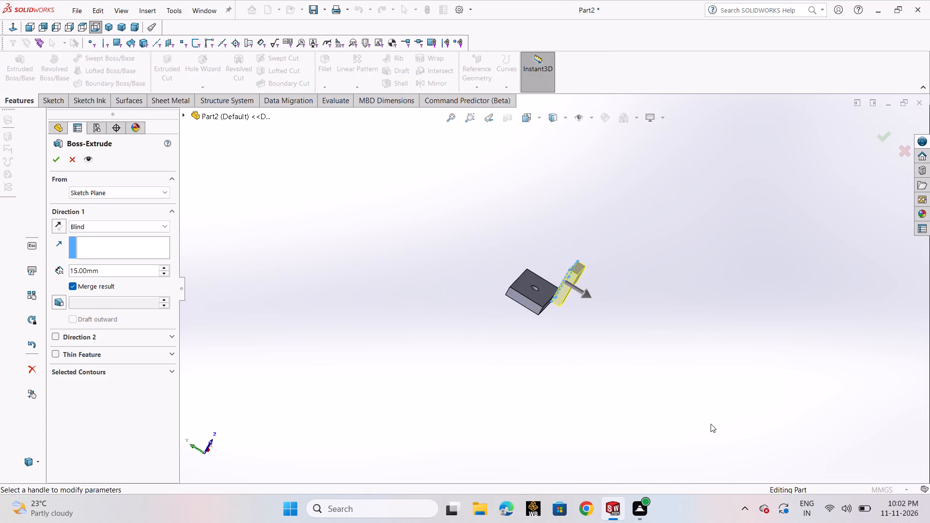
pyautogui.click(59, 226)
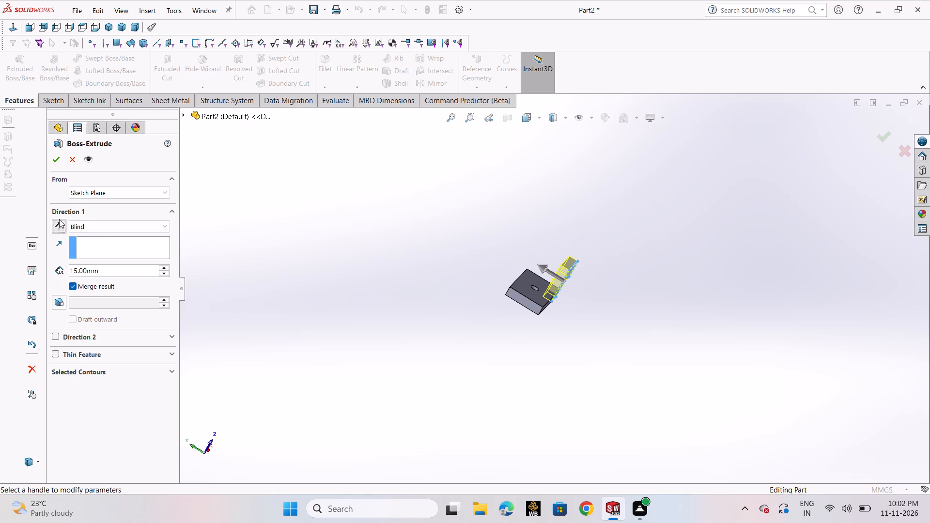
pyautogui.click(59, 160)
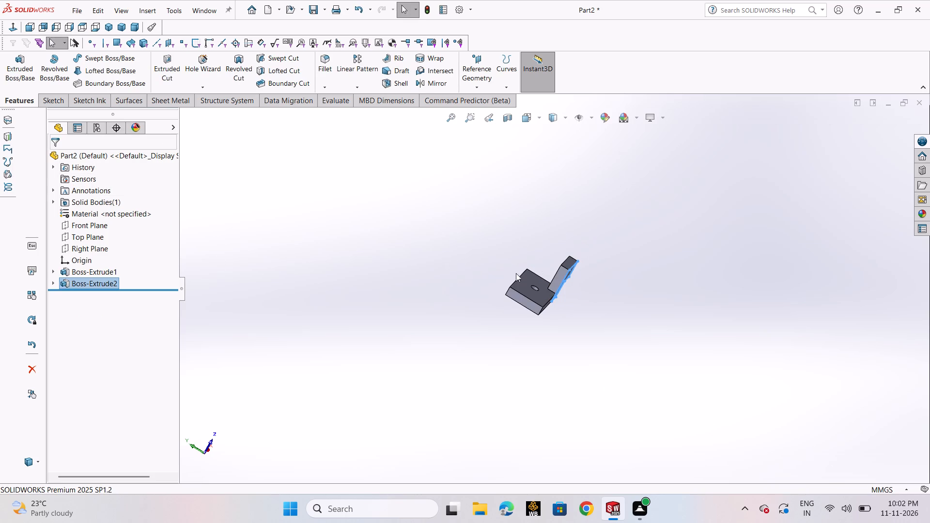
# Start a sketch on the top face of the extruded inverted-L feature, the face parallel to the plate.
pyautogui.scroll(1, 647, 249)
pyautogui.click(647, 249)
pyautogui.moveTo(647, 249); pyautogui.dragTo(683, 355, button='middle')
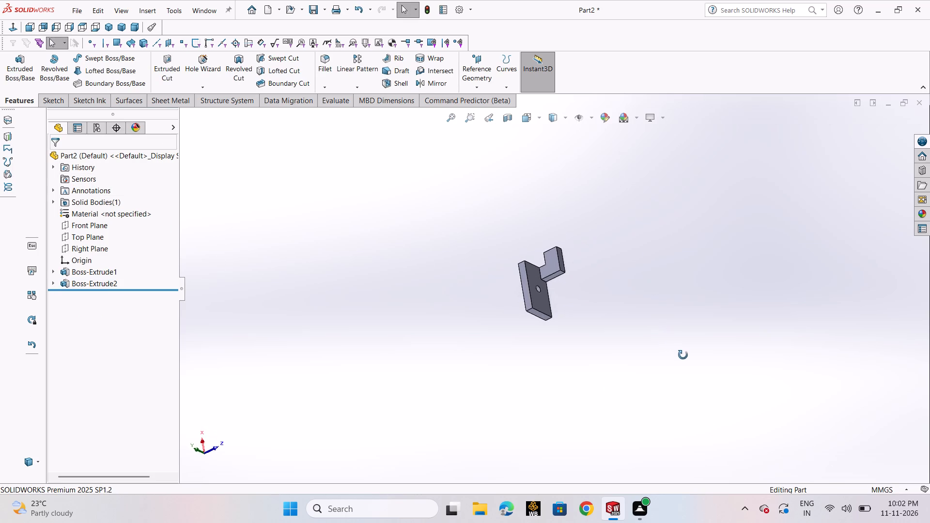
pyautogui.moveTo(683, 355); pyautogui.dragTo(688, 362, button='middle')
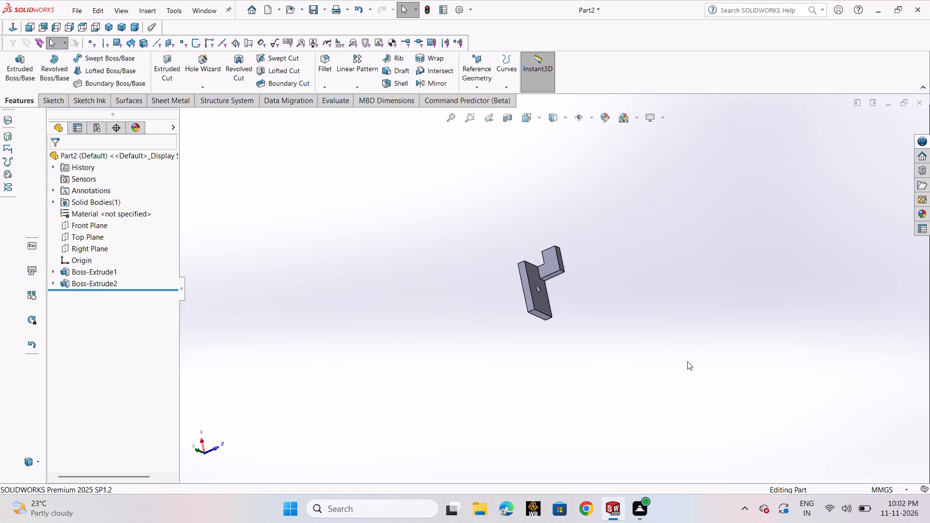
pyautogui.moveTo(614, 303); pyautogui.dragTo(634, 305, button='middle')
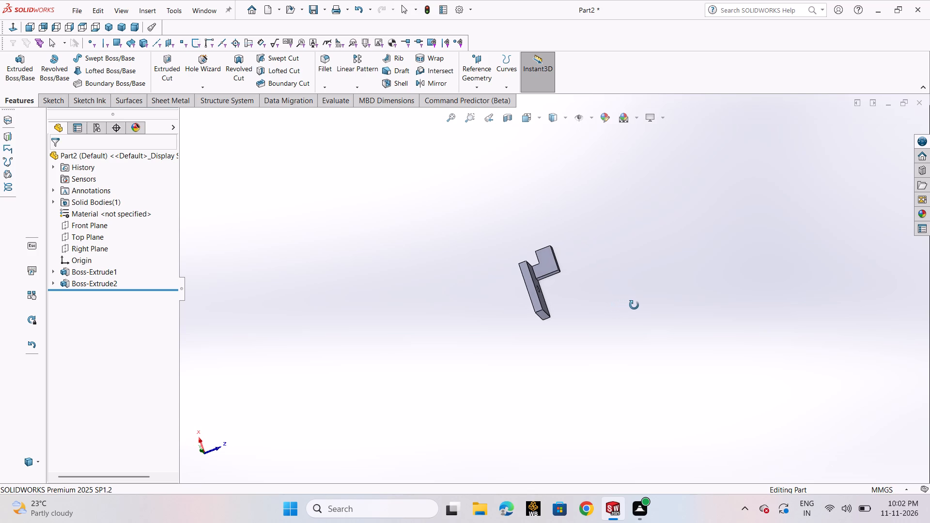
pyautogui.moveTo(634, 305); pyautogui.dragTo(609, 329, button='middle')
pyautogui.scroll(-4, 557, 262)
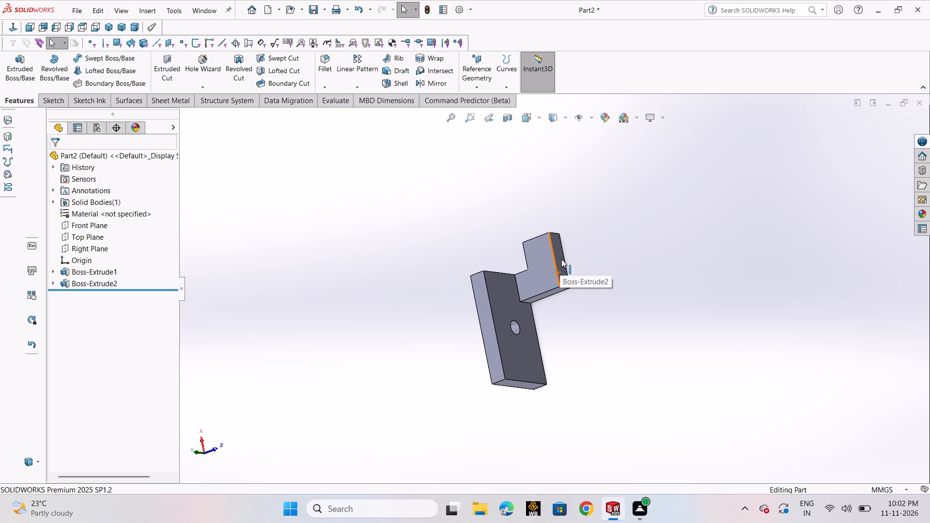
pyautogui.click(561, 259)
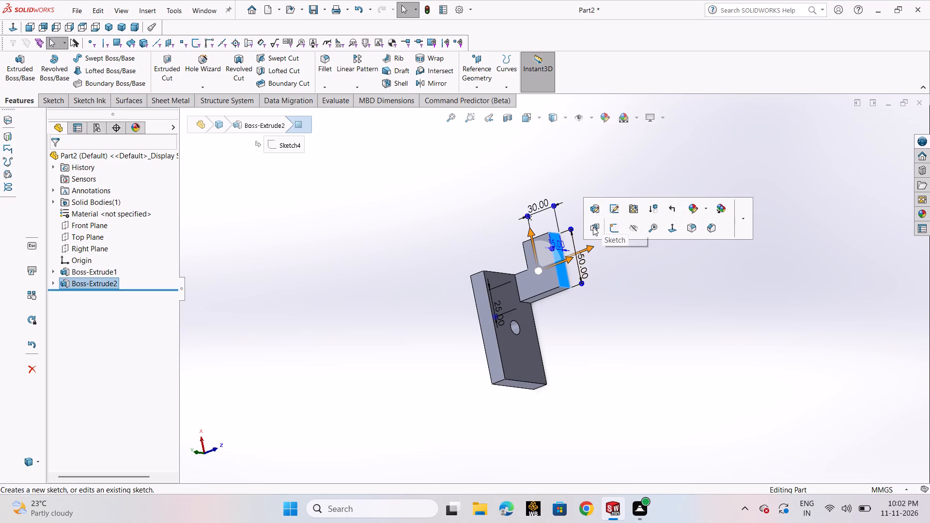
pyautogui.click(616, 228)
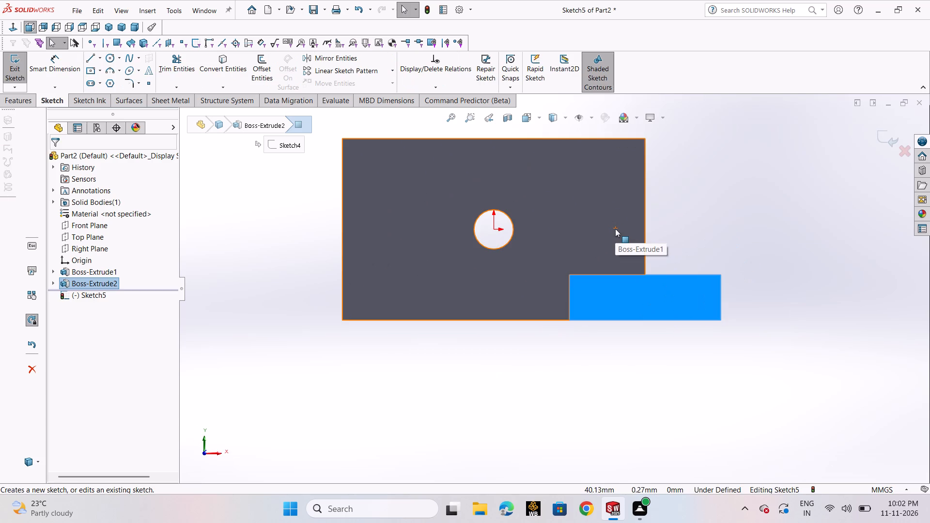
# Draw a 25 by 60 mm corner rectangle from the sketch face's lower inner corner to the plate's far corner.
pyautogui.click(92, 73)
pyautogui.click(110, 85)
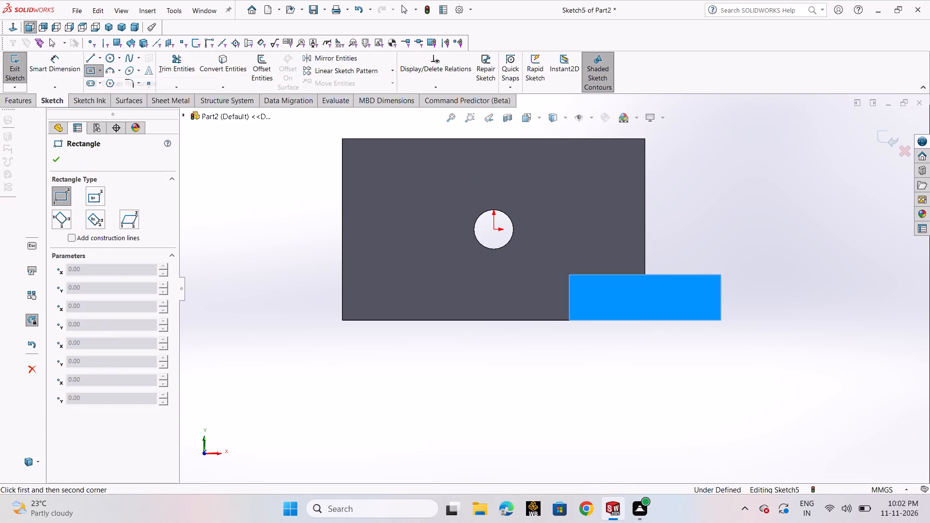
pyautogui.click(571, 321)
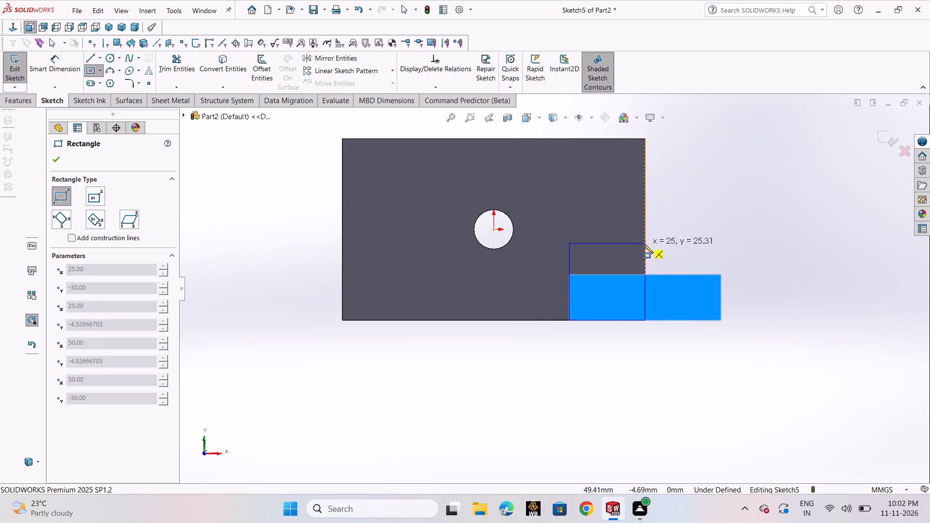
pyautogui.click(645, 140)
pyautogui.rightClick(669, 166)
pyautogui.click(679, 177)
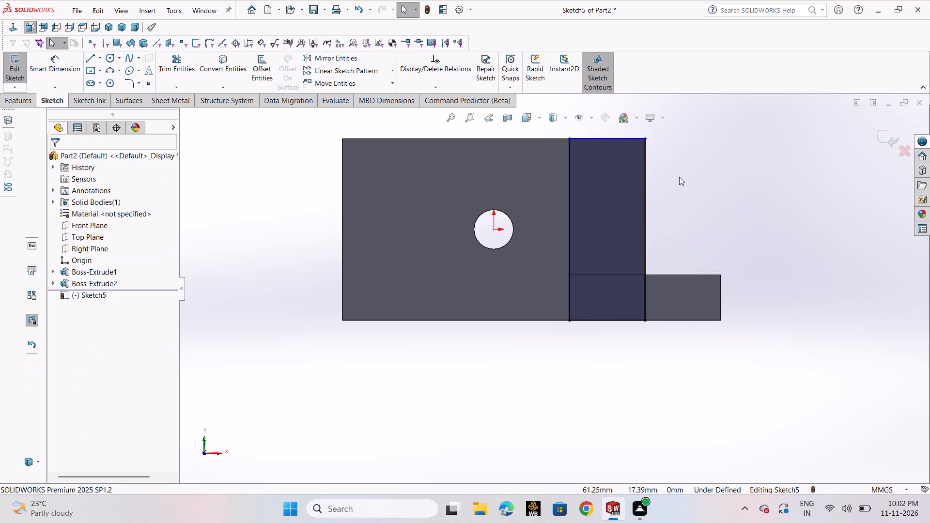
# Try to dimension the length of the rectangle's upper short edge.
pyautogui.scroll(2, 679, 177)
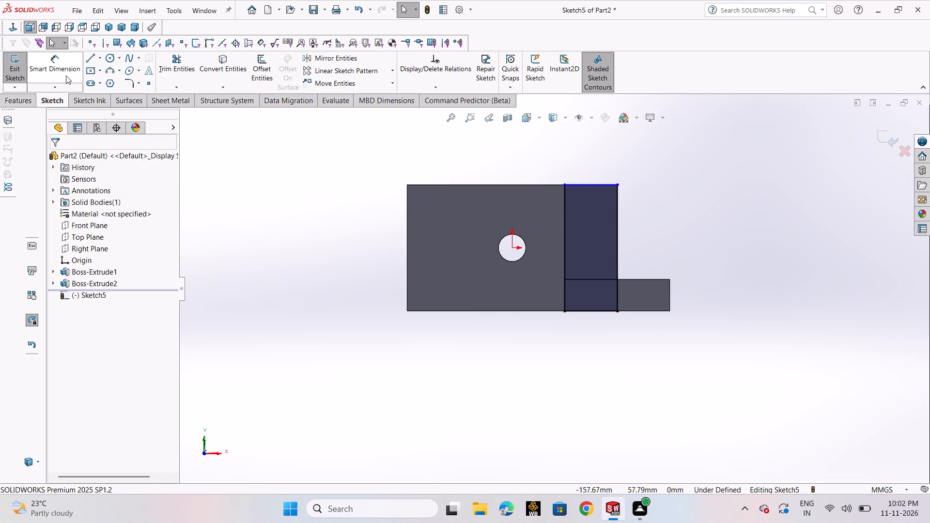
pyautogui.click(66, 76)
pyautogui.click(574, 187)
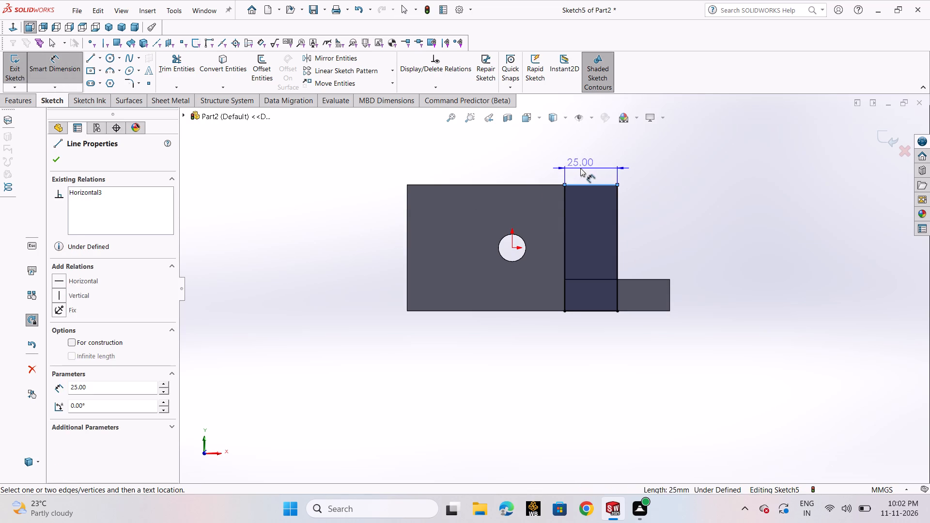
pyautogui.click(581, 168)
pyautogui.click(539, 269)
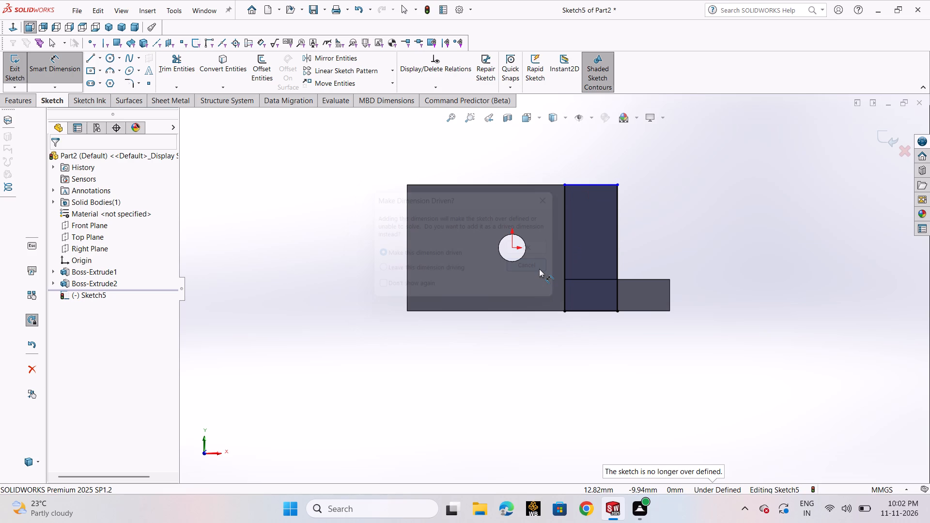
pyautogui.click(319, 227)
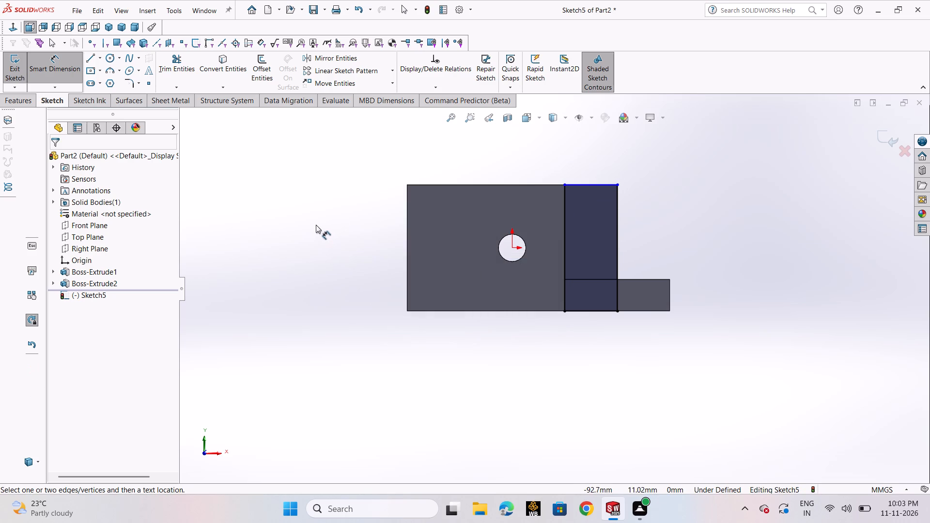
# Draw a second corner rectangle as a thin strip along the plate's upper long edge, from the first rectangle's outer corner to the plate's opposite end.
pyautogui.click(102, 70)
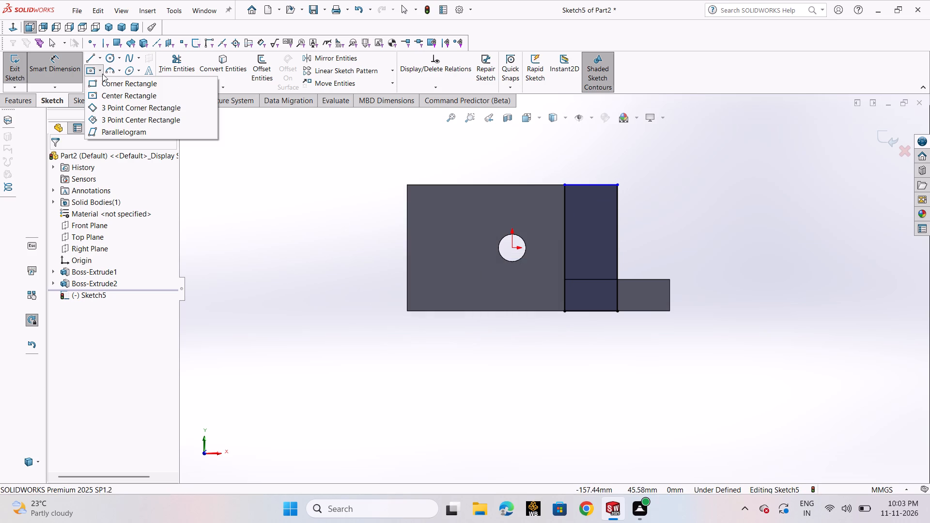
pyautogui.click(106, 83)
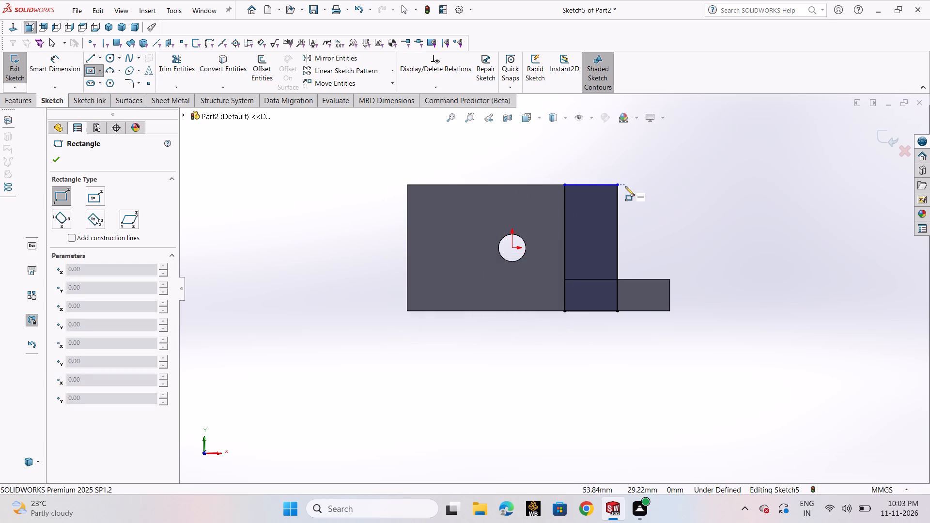
pyautogui.click(618, 185)
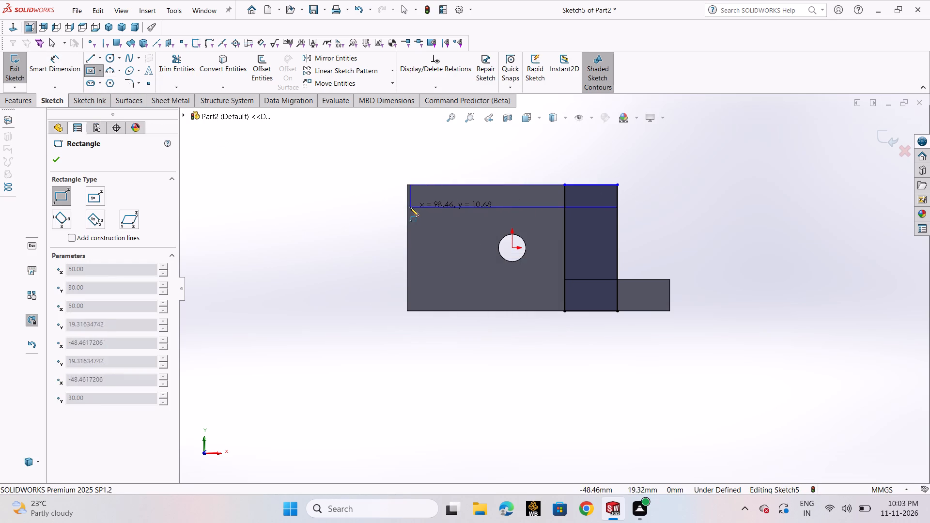
pyautogui.click(408, 210)
pyautogui.rightClick(408, 210)
pyautogui.click(416, 217)
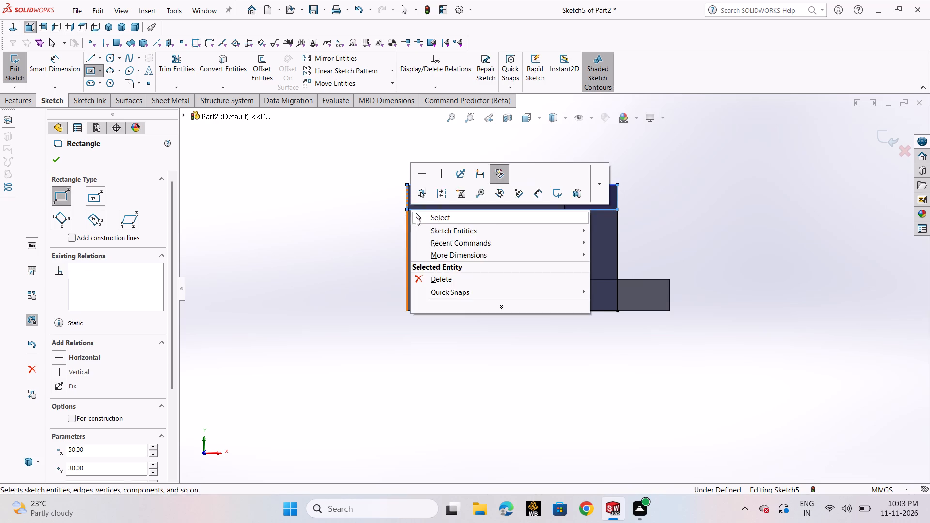
# Dimension the strip rectangle's short side to 15 mm and leave the dimension command.
pyautogui.click(45, 66)
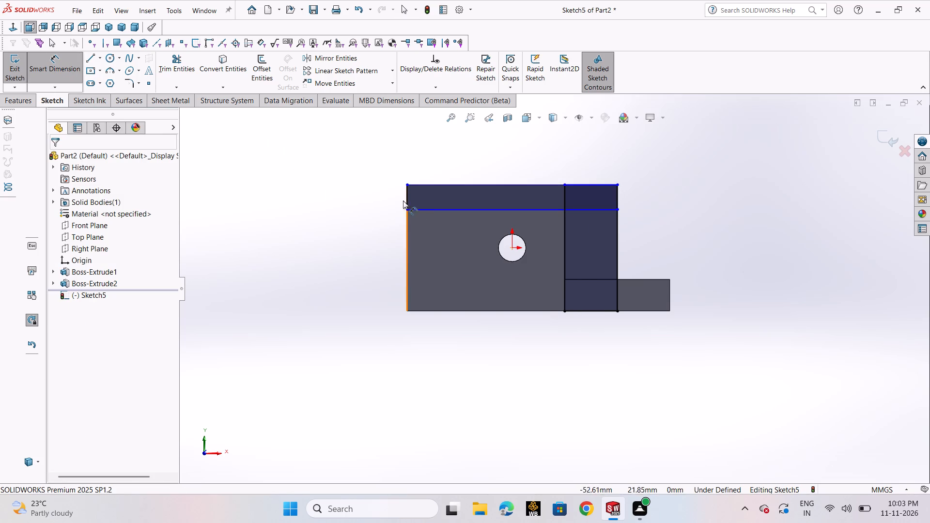
pyautogui.click(405, 198)
pyautogui.click(356, 198)
pyautogui.write('15')
pyautogui.press('Return')
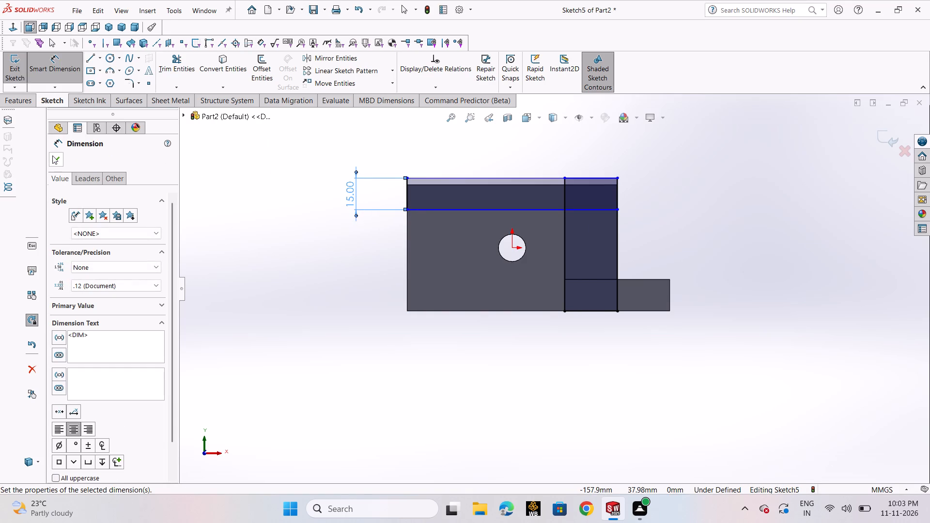
pyautogui.click(53, 160)
# Move the rectangles' shared outer corner down so their upper edges line up with the plate's upper edge.
pyautogui.scroll(-3, 660, 212)
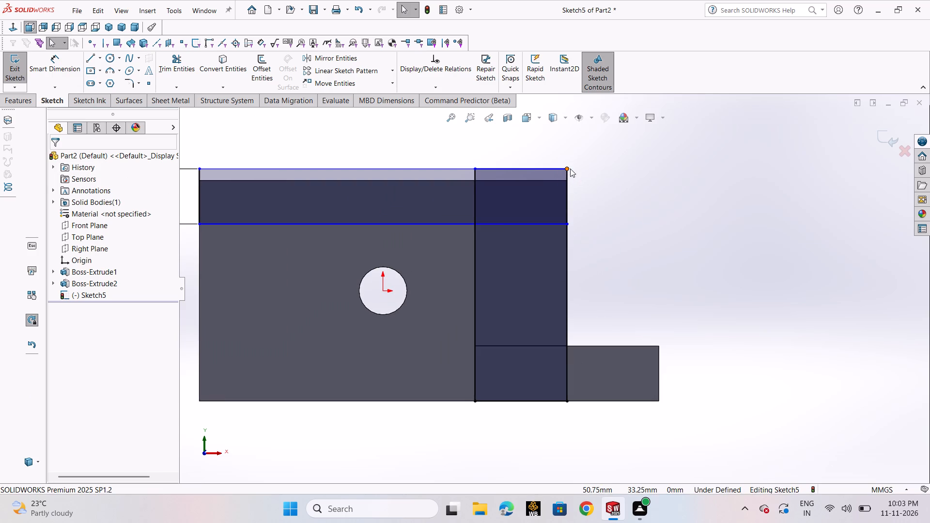
pyautogui.moveTo(569, 169); pyautogui.dragTo(569, 183)
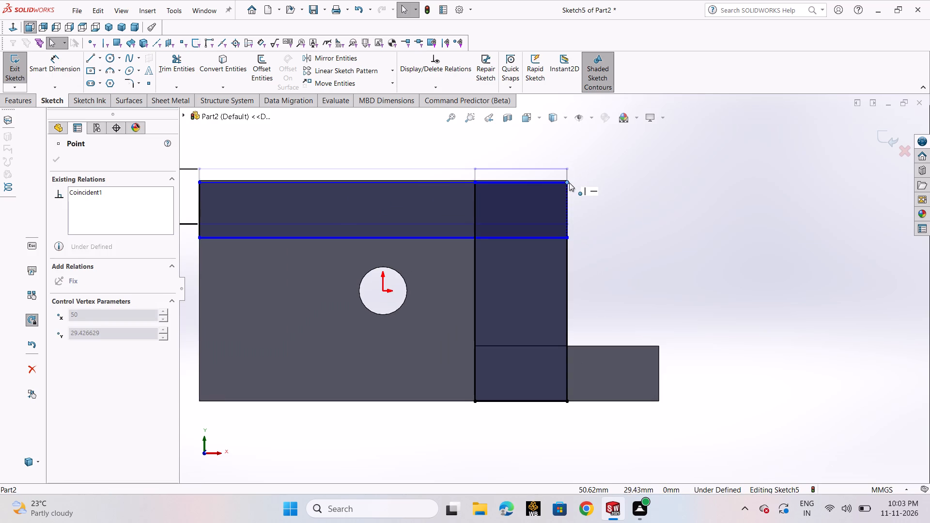
pyautogui.moveTo(569, 183); pyautogui.dragTo(569, 181)
pyautogui.click(590, 207)
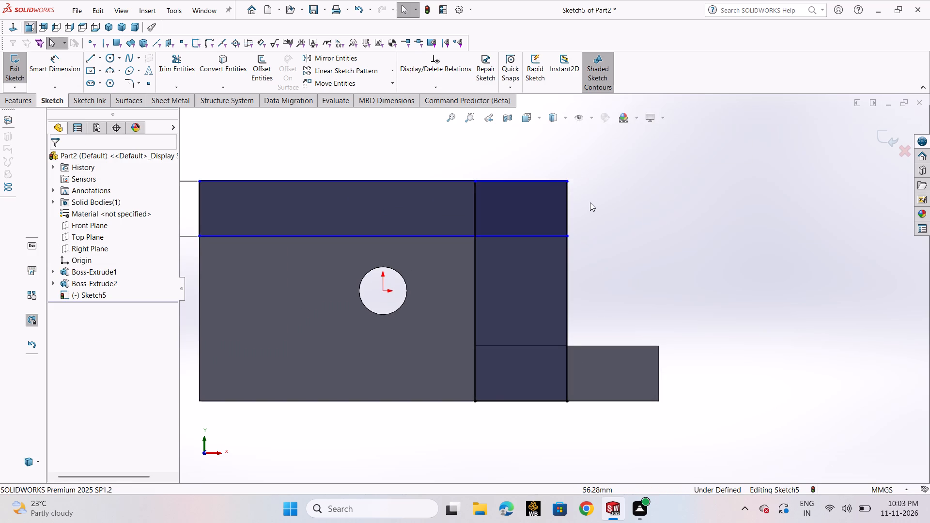
# Trim the overlapping segments inside the two rectangles to leave a single L-shaped outline, and exit the sketch.
pyautogui.scroll(4, 590, 201)
pyautogui.click(181, 63)
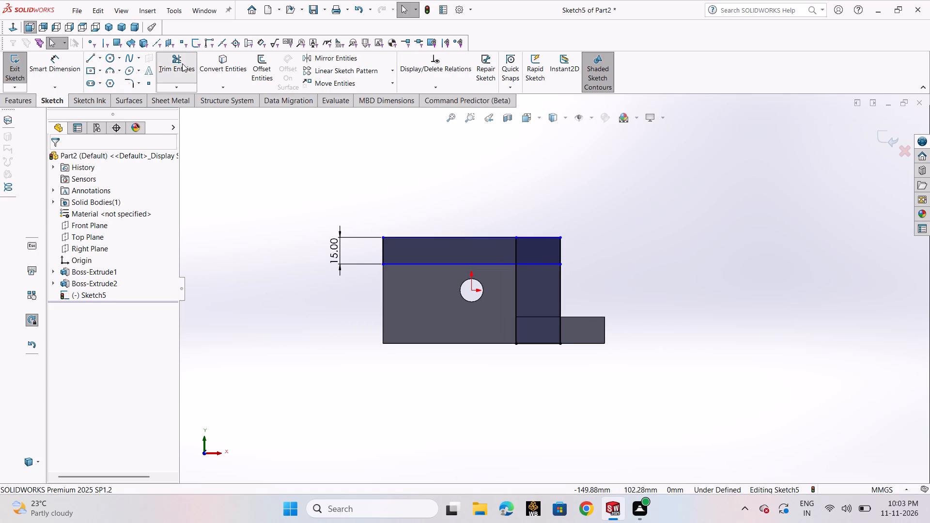
pyautogui.moveTo(481, 242); pyautogui.dragTo(540, 278)
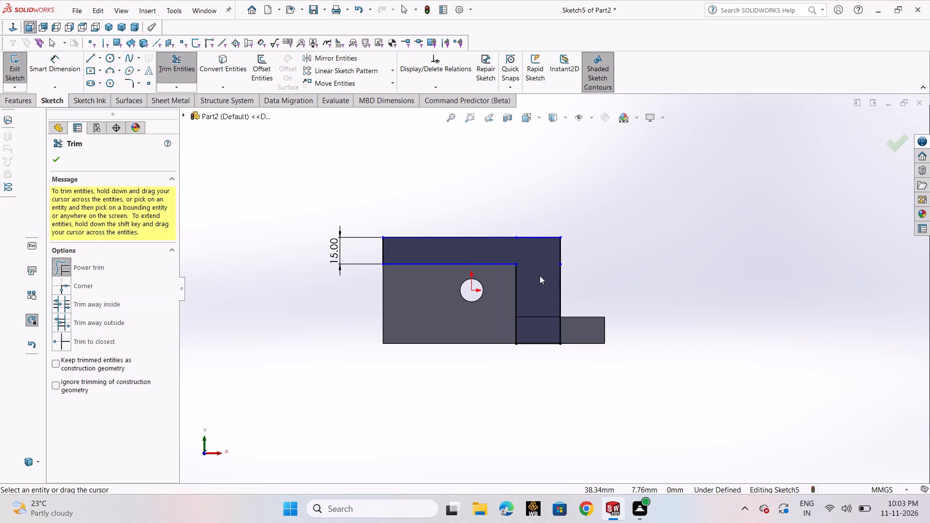
pyautogui.click(59, 160)
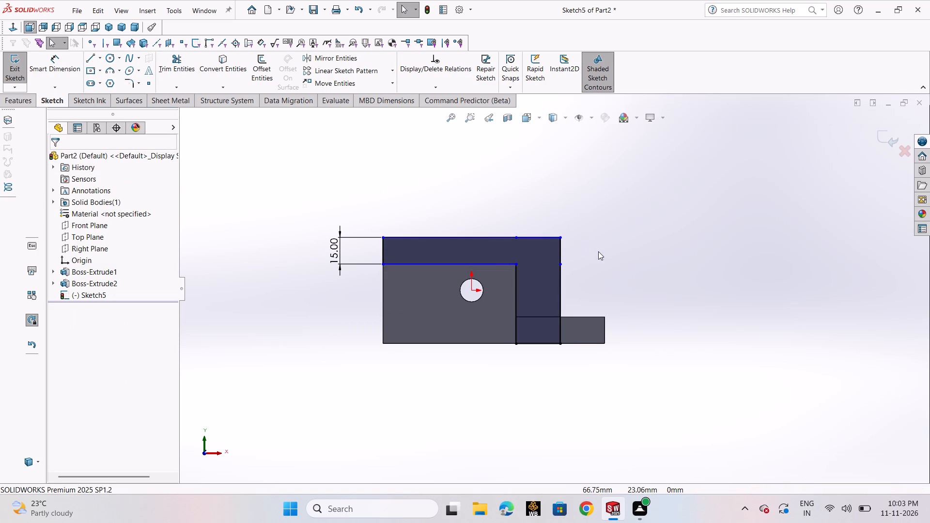
pyautogui.scroll(3, 597, 251)
pyautogui.click(887, 137)
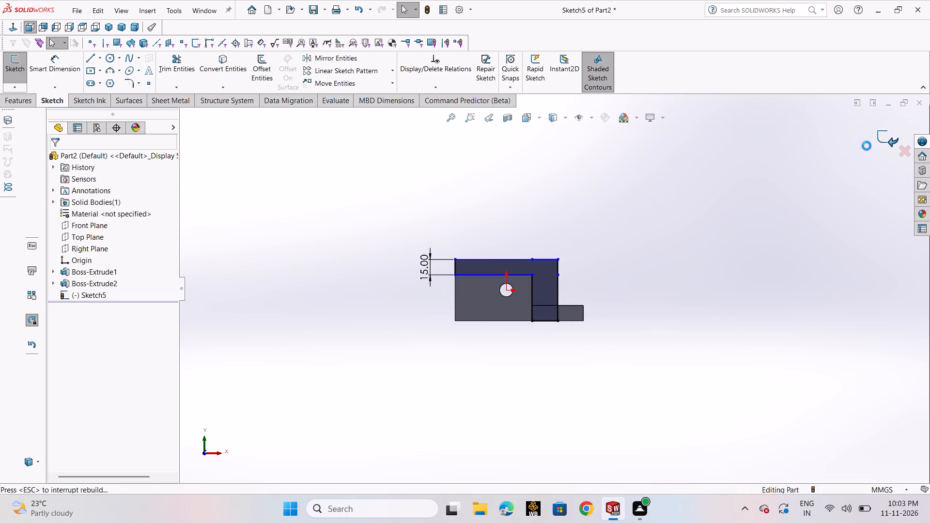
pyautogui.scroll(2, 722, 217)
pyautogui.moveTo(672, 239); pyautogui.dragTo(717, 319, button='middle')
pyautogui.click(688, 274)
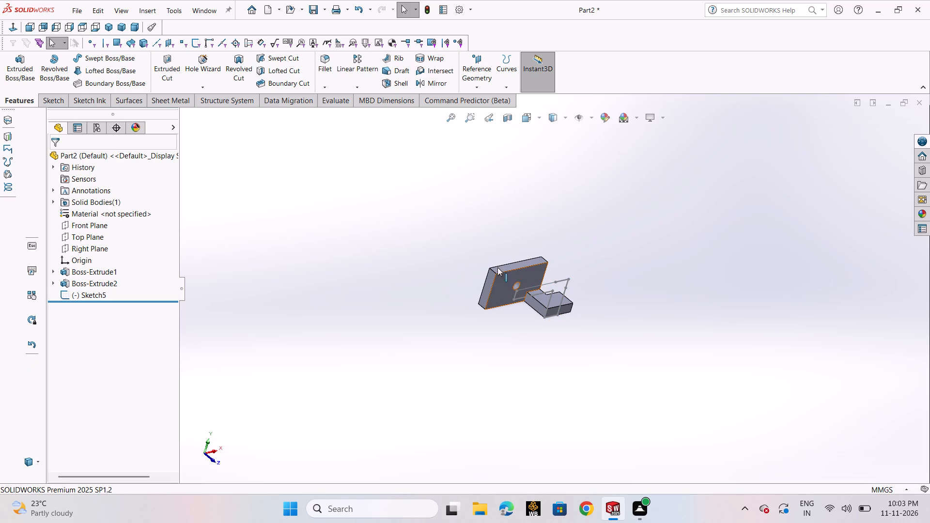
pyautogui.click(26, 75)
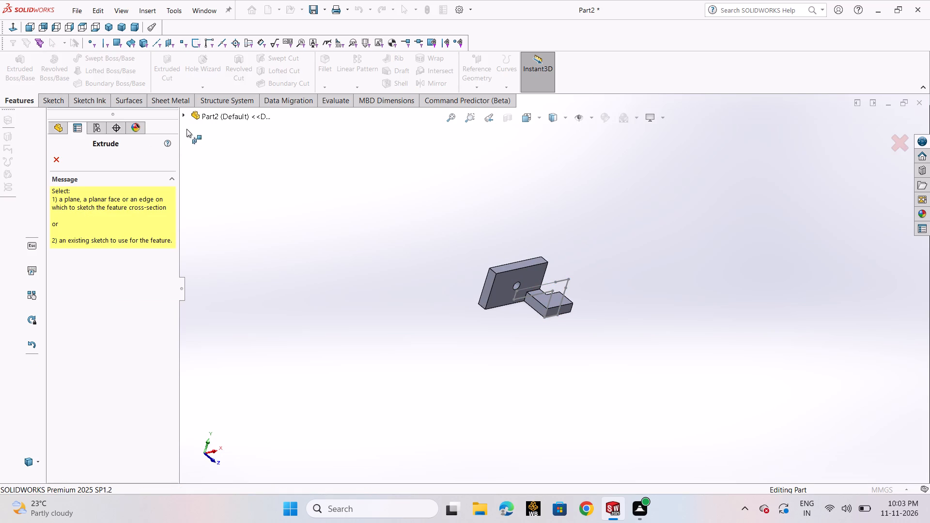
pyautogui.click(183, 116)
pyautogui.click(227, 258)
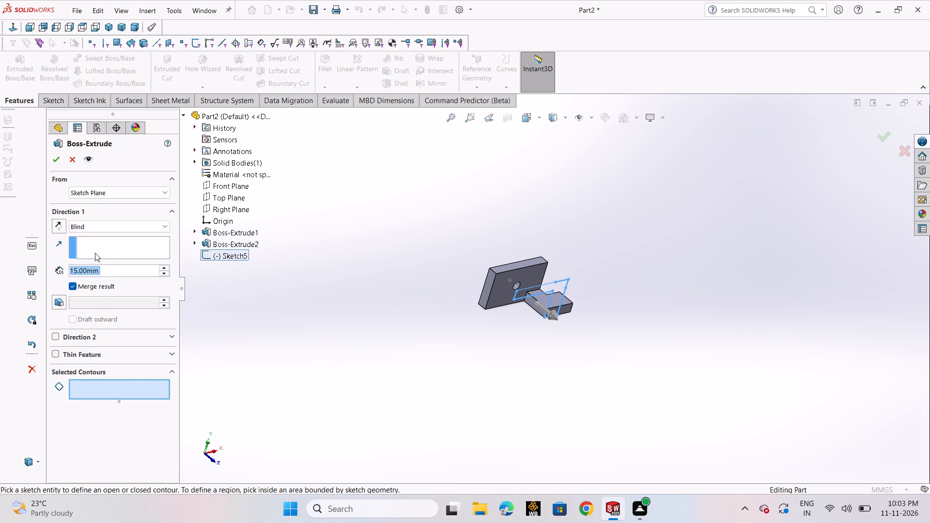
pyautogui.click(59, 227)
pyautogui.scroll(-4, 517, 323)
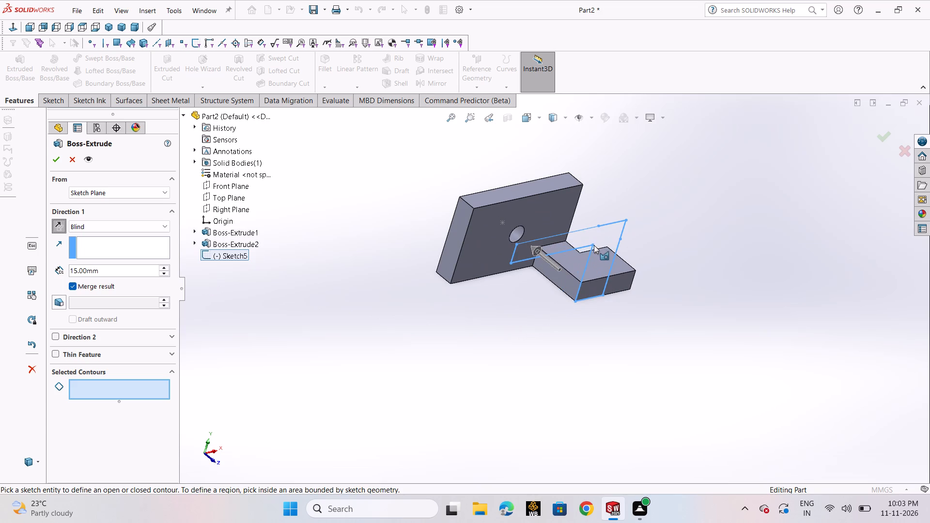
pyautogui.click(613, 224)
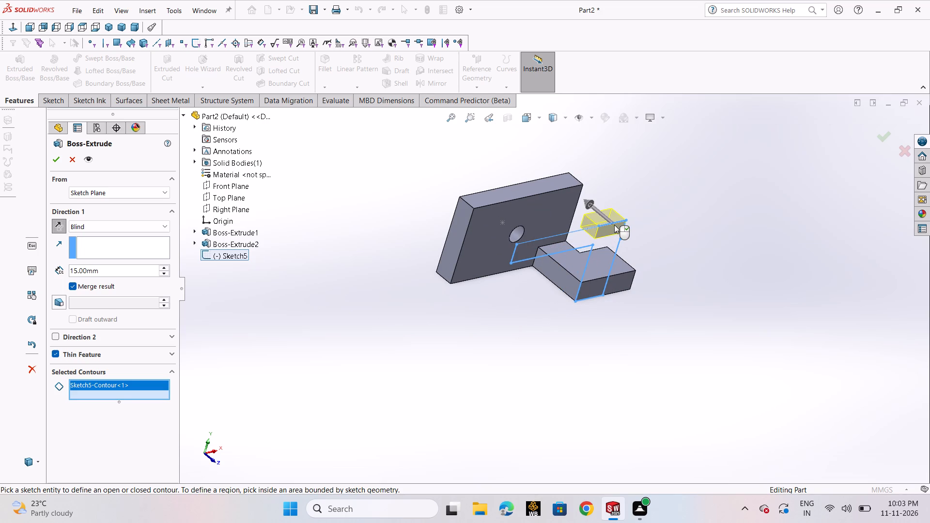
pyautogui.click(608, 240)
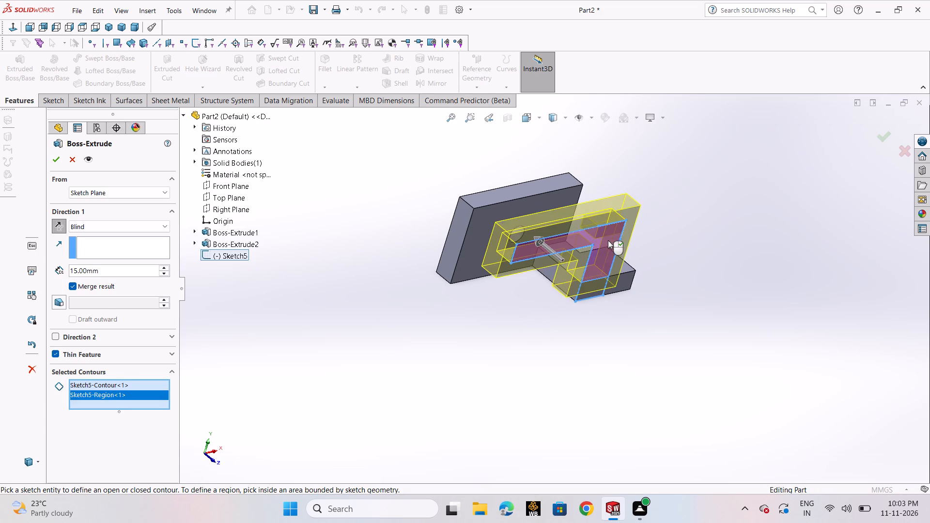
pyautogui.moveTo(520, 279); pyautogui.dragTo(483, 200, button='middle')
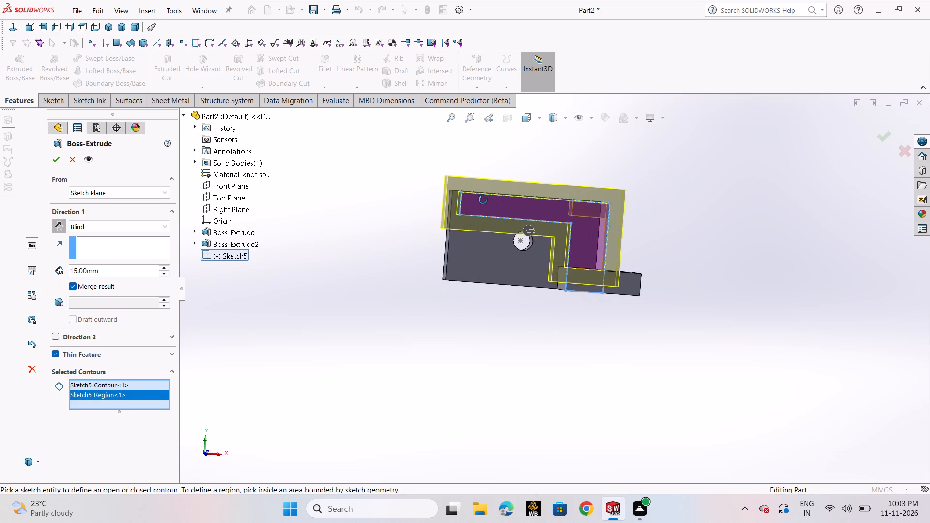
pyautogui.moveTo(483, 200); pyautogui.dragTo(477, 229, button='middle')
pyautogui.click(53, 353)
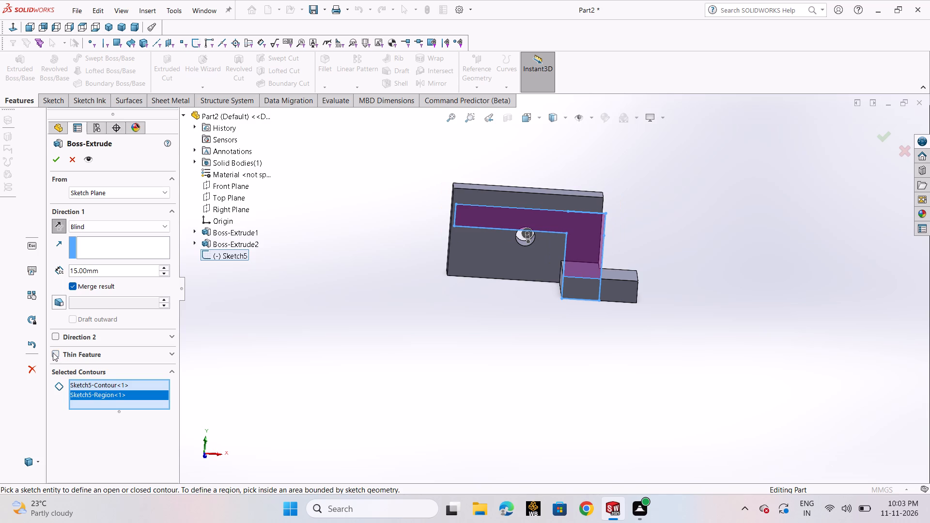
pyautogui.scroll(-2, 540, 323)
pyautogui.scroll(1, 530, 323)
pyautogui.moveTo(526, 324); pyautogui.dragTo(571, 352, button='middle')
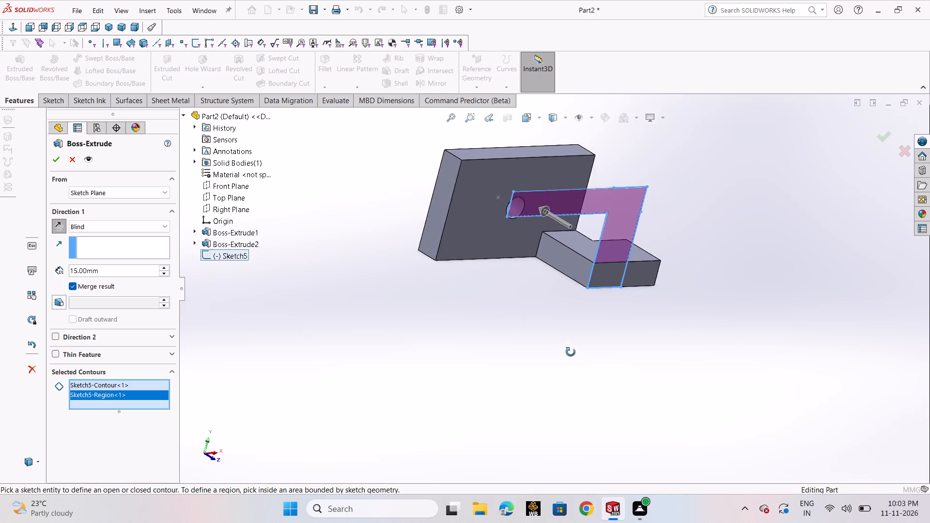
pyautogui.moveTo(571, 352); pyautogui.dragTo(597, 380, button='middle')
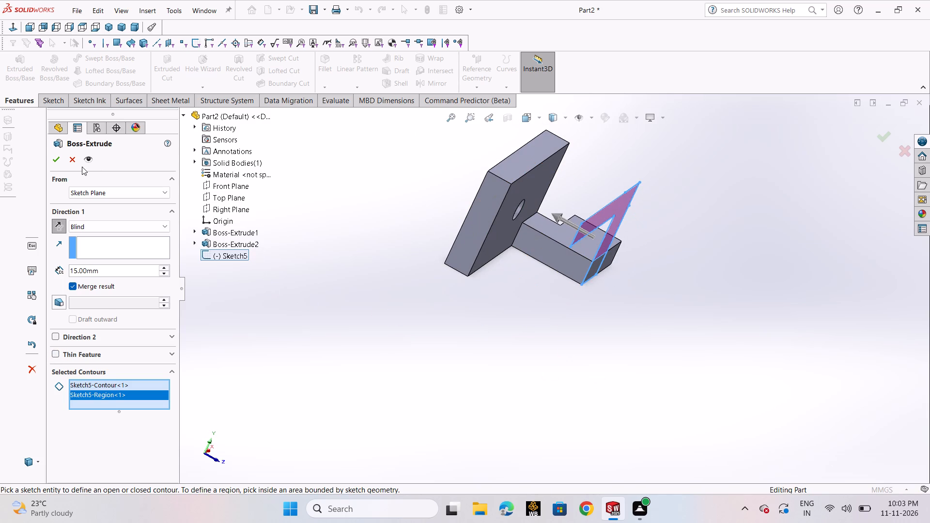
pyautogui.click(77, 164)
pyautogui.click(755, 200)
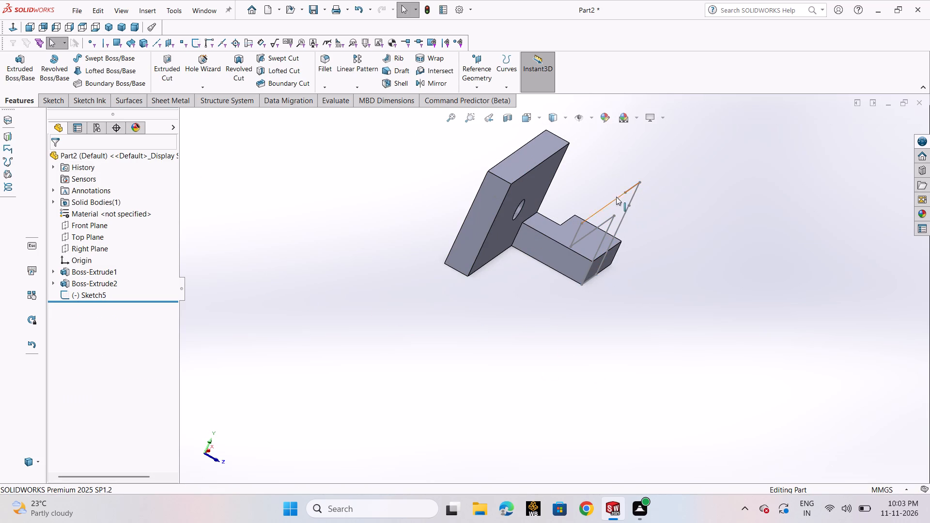
# Reopen the L-shaped sketch for editing and delete the duplicate 25 mm segment overlapping its upper edge.
pyautogui.doubleClick(617, 200)
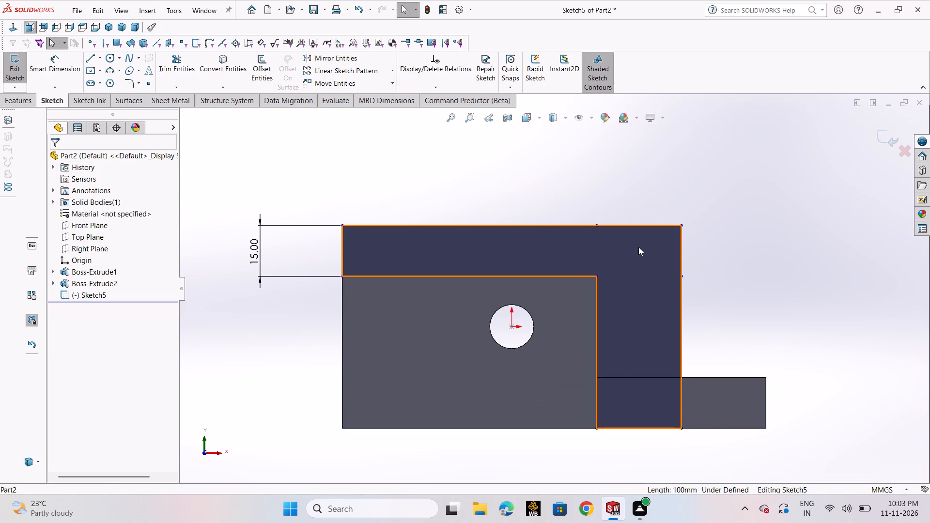
pyautogui.click(642, 226)
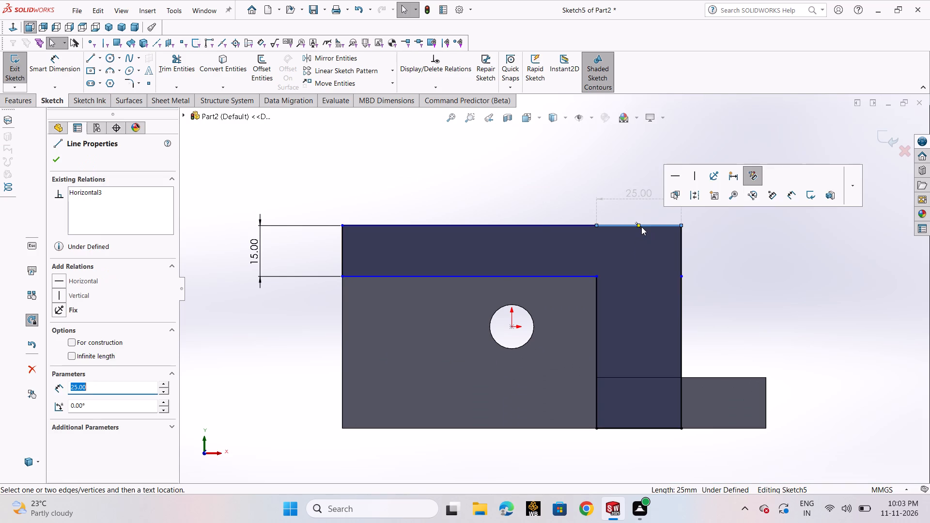
pyautogui.press('Delete')
pyautogui.click(406, 256)
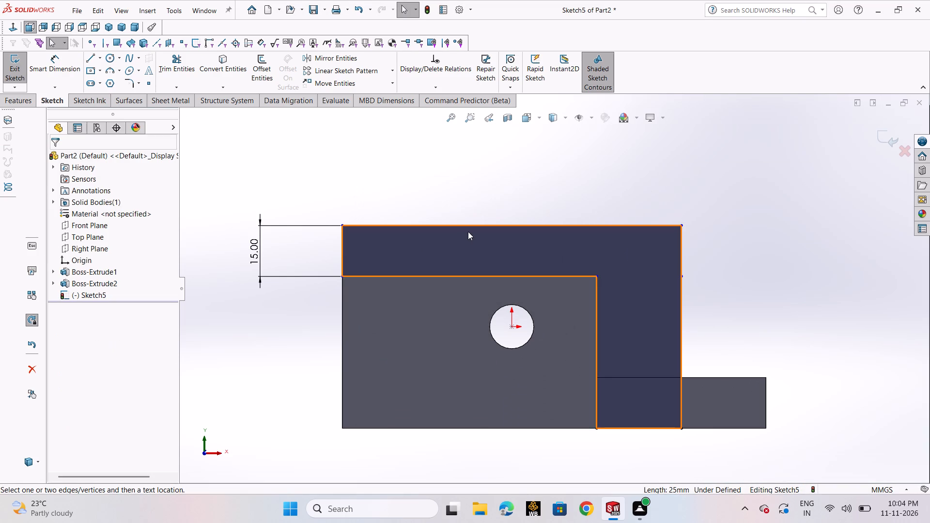
pyautogui.scroll(-1, 624, 225)
pyautogui.click(594, 199)
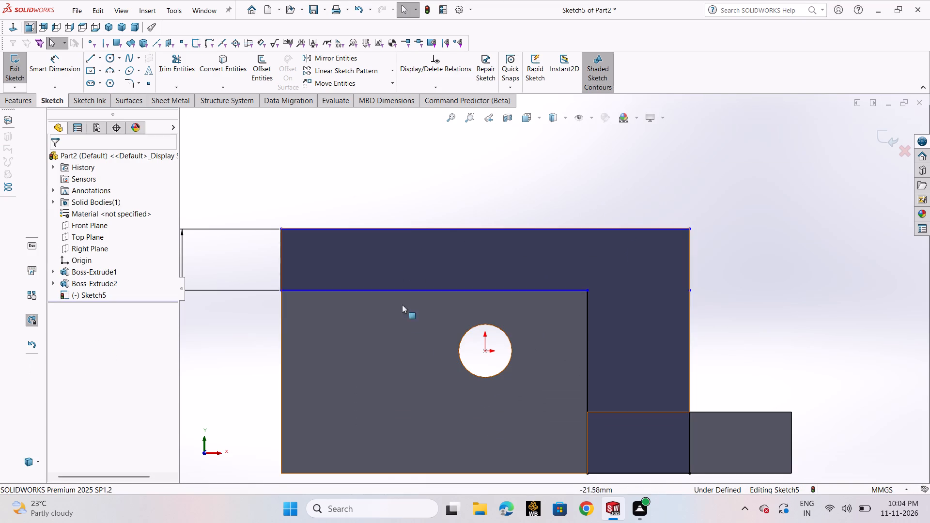
pyautogui.click(809, 227)
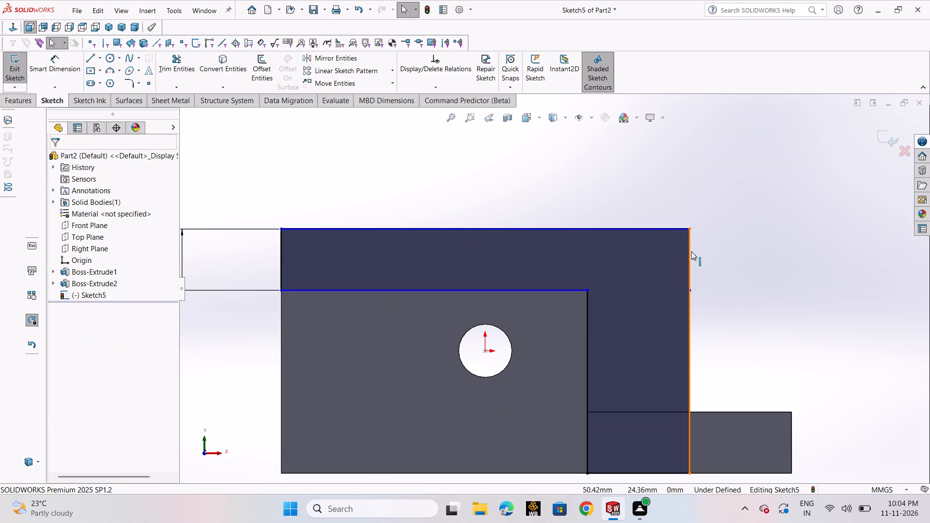
# Delete the two overlapping vertical lines, full-height and 15 mm, along the L outline's outer side.
pyautogui.click(691, 251)
pyautogui.press('Delete')
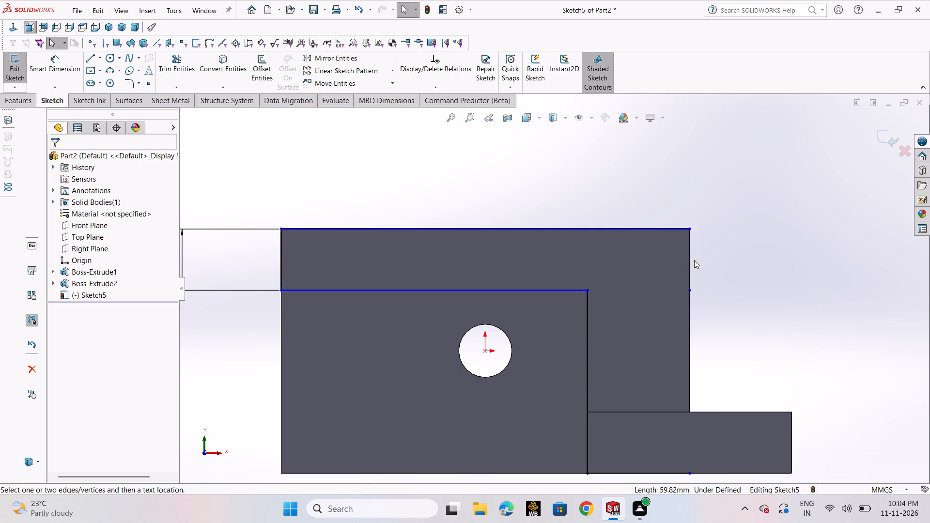
pyautogui.click(690, 258)
pyautogui.press('Delete')
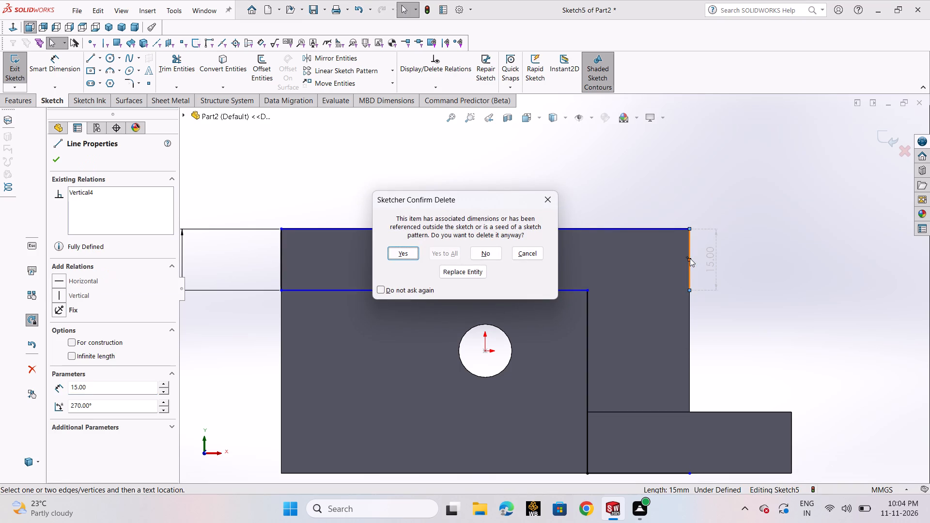
pyautogui.click(404, 254)
# Draw a single vertical line from the upper edge's outer end to the bottom edge's outer end, closing the L outline, and exit the sketch.
pyautogui.scroll(1, 741, 278)
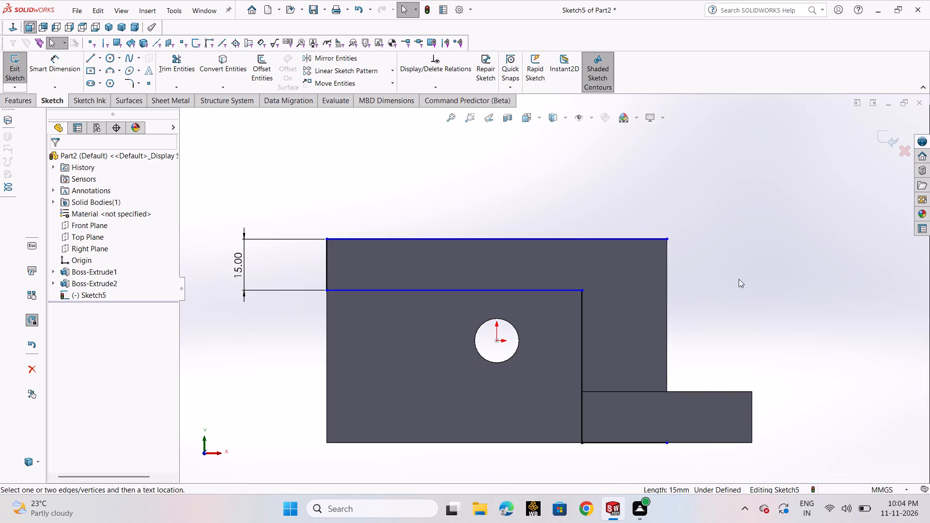
pyautogui.click(91, 58)
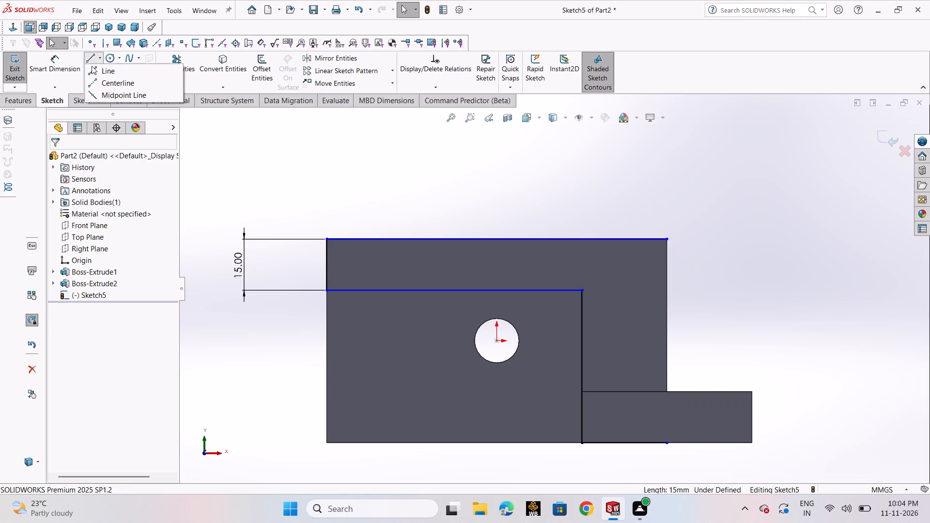
pyautogui.click(92, 67)
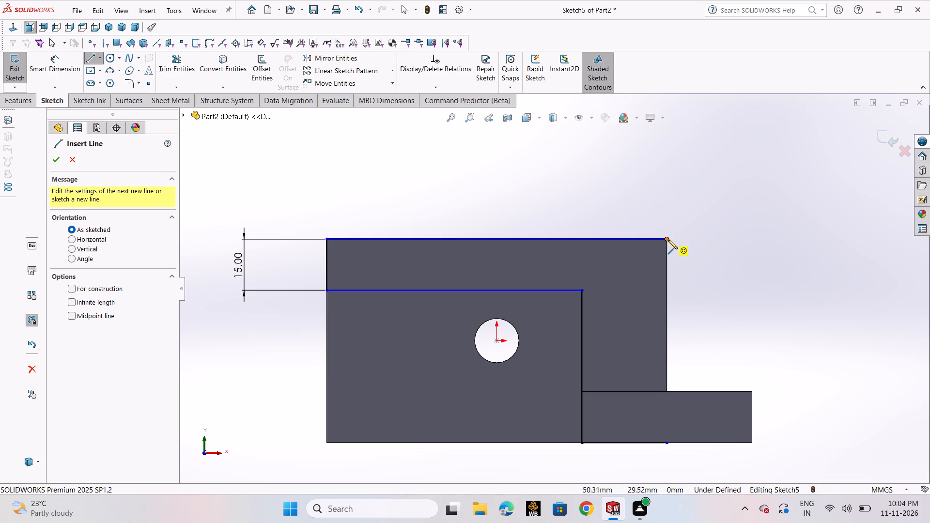
pyautogui.click(668, 239)
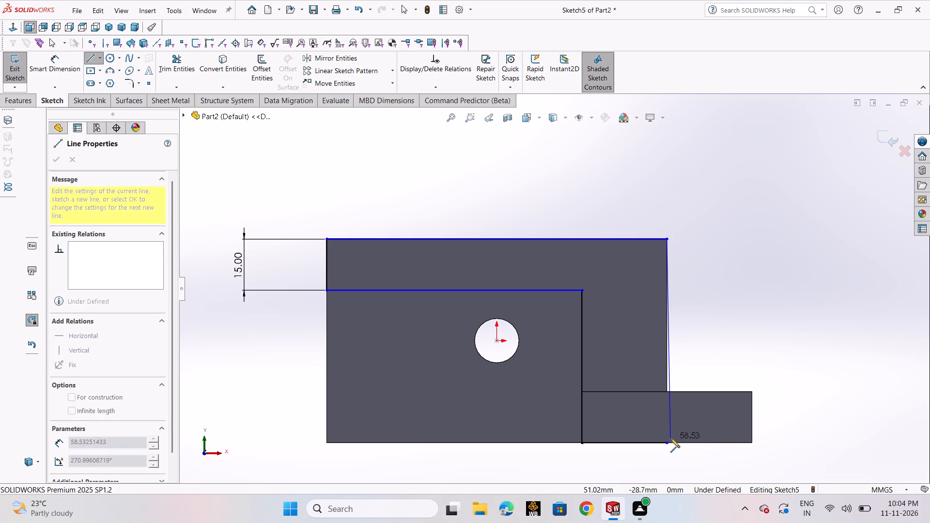
pyautogui.click(667, 442)
pyautogui.rightClick(703, 316)
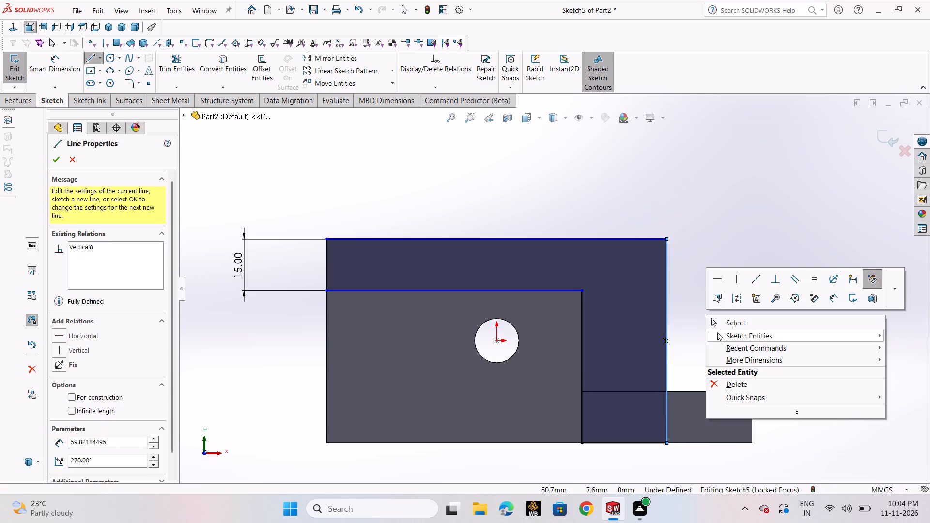
pyautogui.click(718, 322)
pyautogui.click(882, 141)
# Extrude the L-shaped sketch 15 mm as a merged boss, with the direction reversed toward the plate.
pyautogui.scroll(2, 715, 281)
pyautogui.moveTo(718, 286); pyautogui.dragTo(761, 346, button='middle')
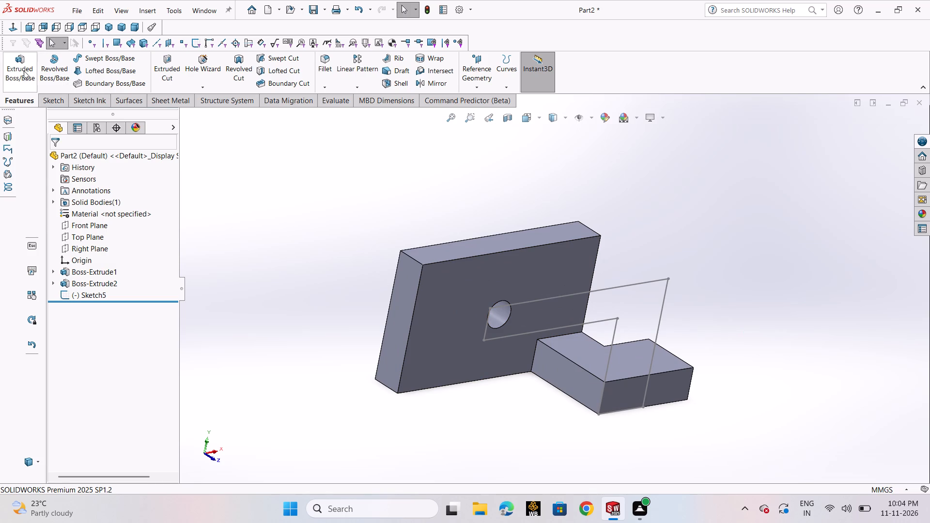
pyautogui.click(23, 71)
pyautogui.click(658, 282)
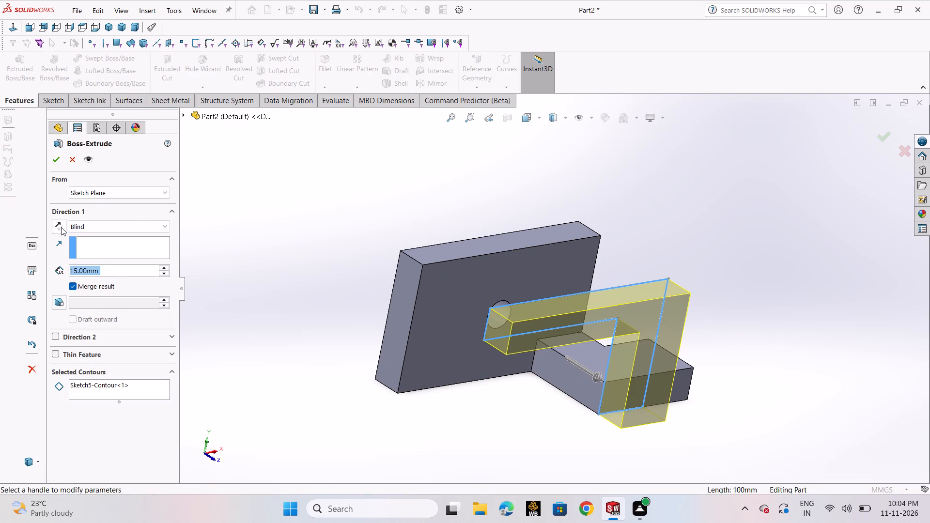
pyautogui.click(61, 227)
pyautogui.click(52, 164)
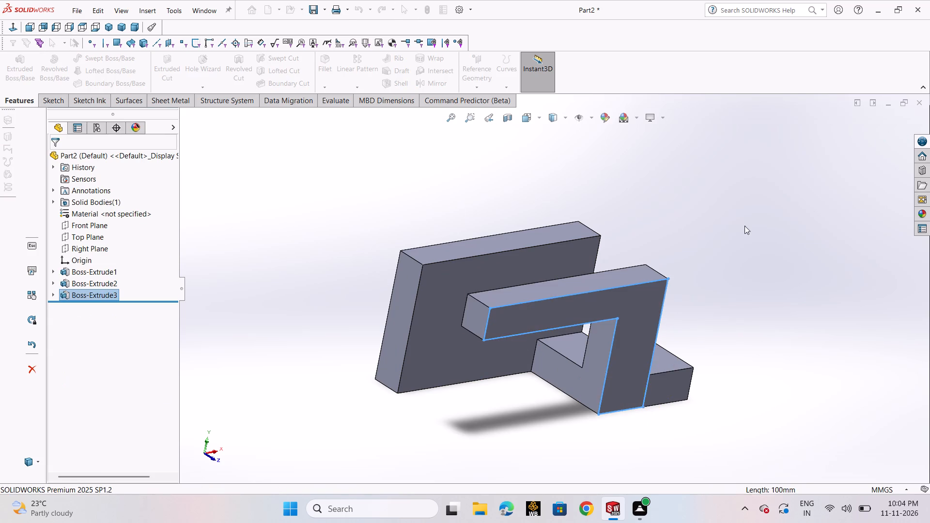
pyautogui.click(816, 235)
# Start a sketch on the connecting block's upper face and draw a circle about 9.6 mm in diameter on its protruding end.
pyautogui.scroll(1, 814, 234)
pyautogui.moveTo(805, 216); pyautogui.dragTo(767, 386, button='middle')
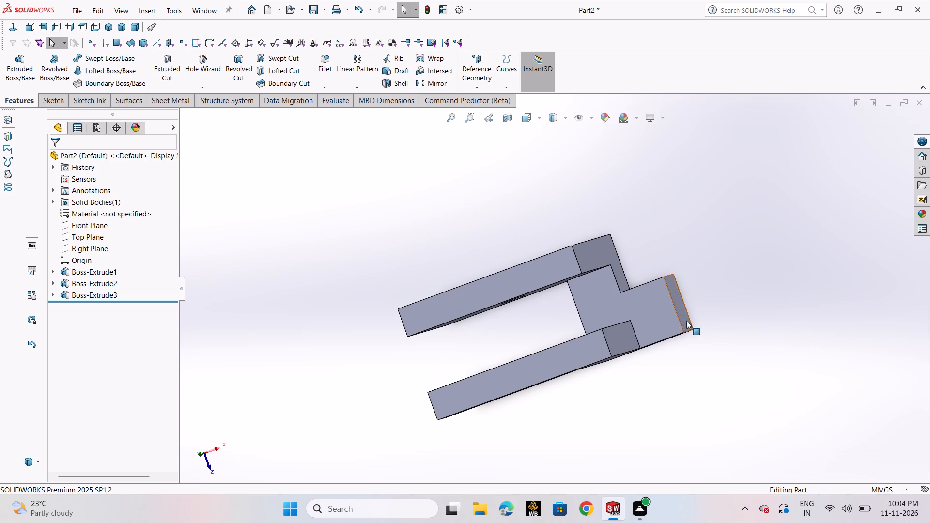
pyautogui.click(667, 323)
pyautogui.click(720, 296)
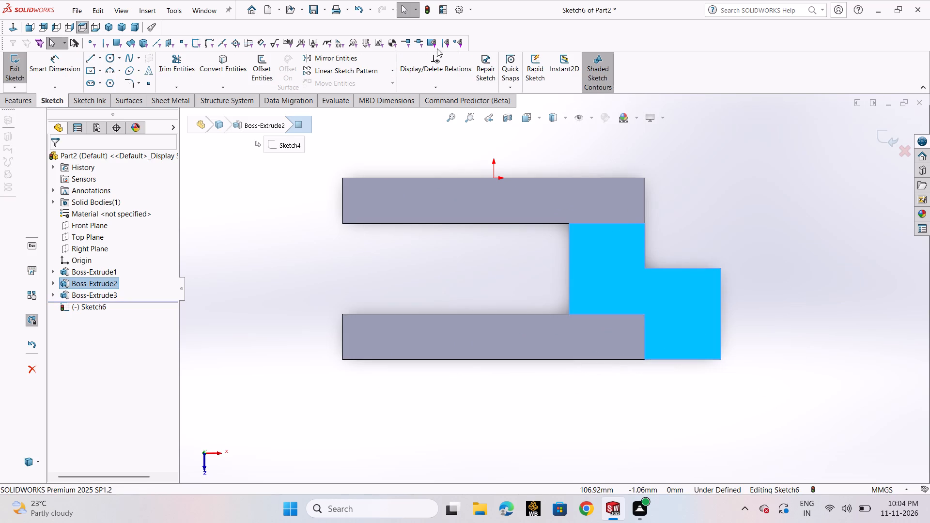
pyautogui.click(114, 59)
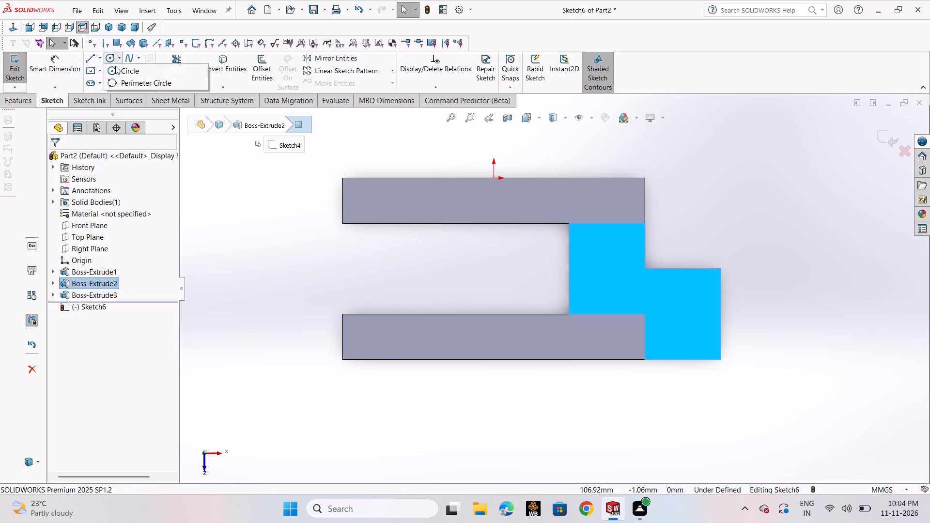
pyautogui.click(117, 72)
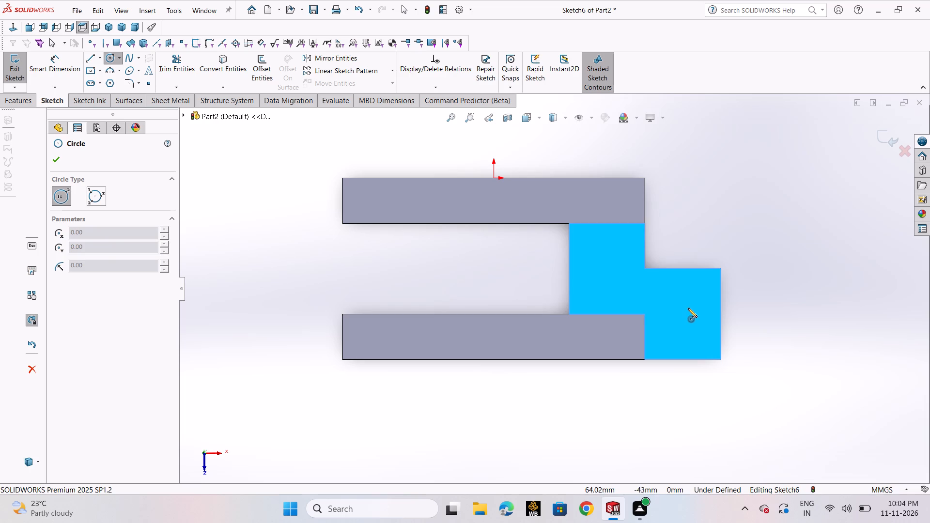
pyautogui.click(688, 308)
pyautogui.click(691, 323)
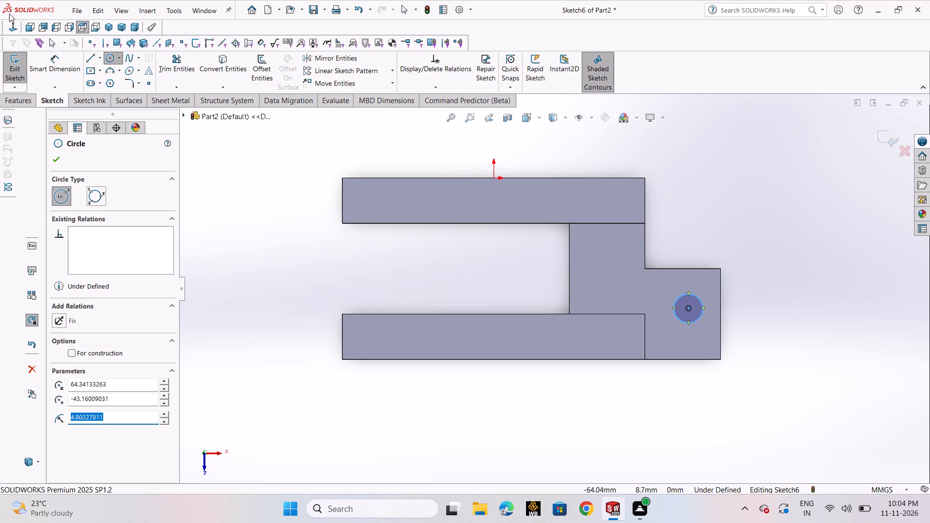
# Dimension the circle's diameter to 13 mm and leave the dimension command.
pyautogui.click(56, 58)
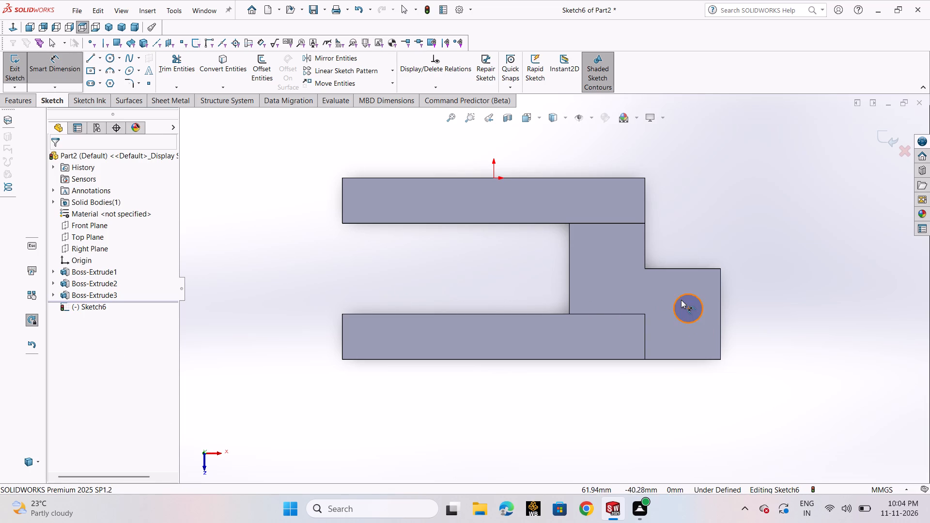
pyautogui.click(681, 297)
pyautogui.click(687, 220)
pyautogui.write('13')
pyautogui.press('Return')
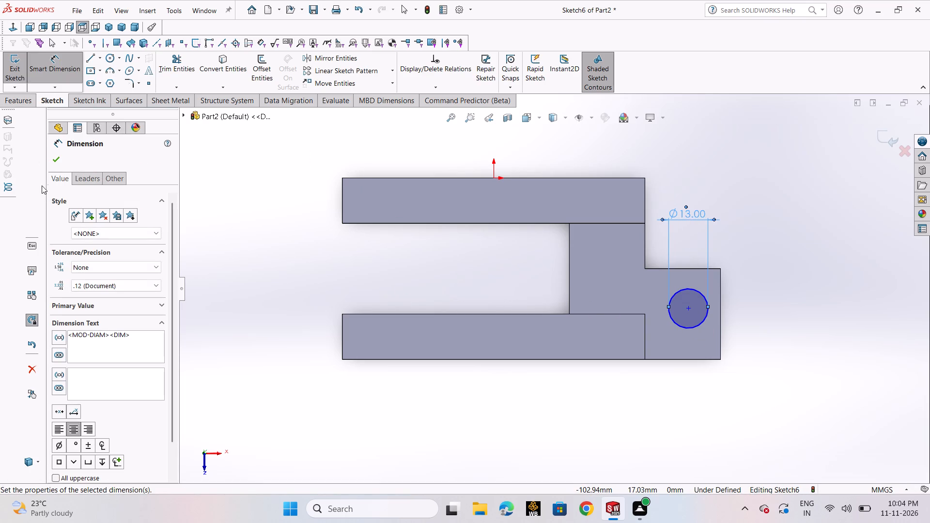
pyautogui.click(58, 162)
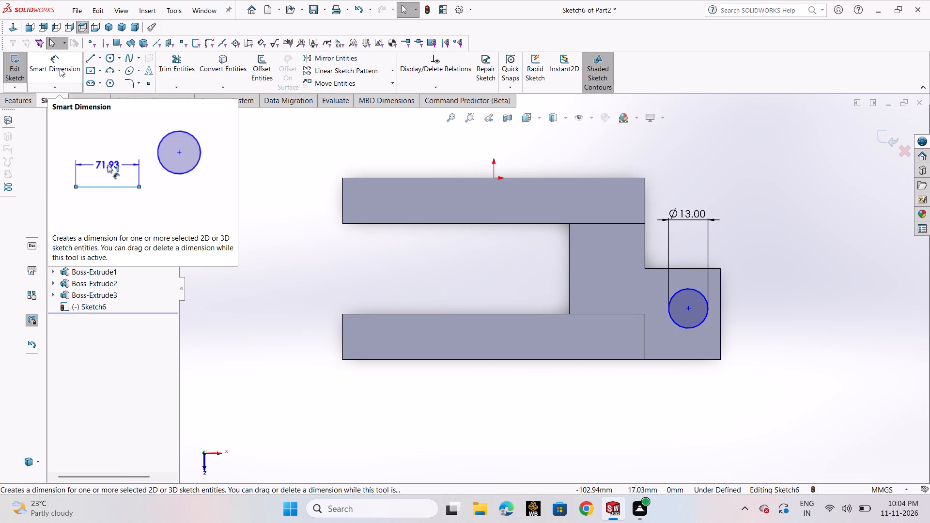
# Dimension the circle's centre 12 mm from the outer end edge of the connecting block's protruding end.
pyautogui.click(63, 71)
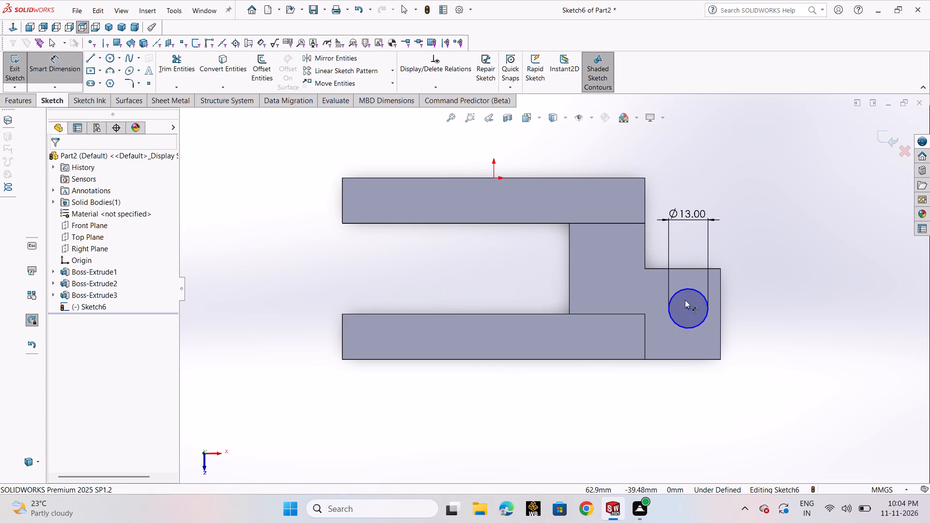
pyautogui.click(687, 308)
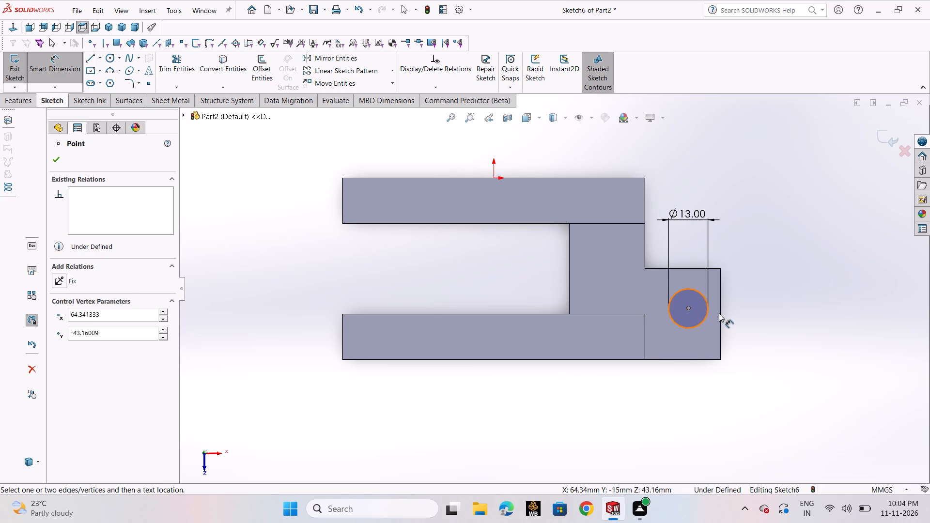
pyautogui.click(720, 311)
pyautogui.click(719, 370)
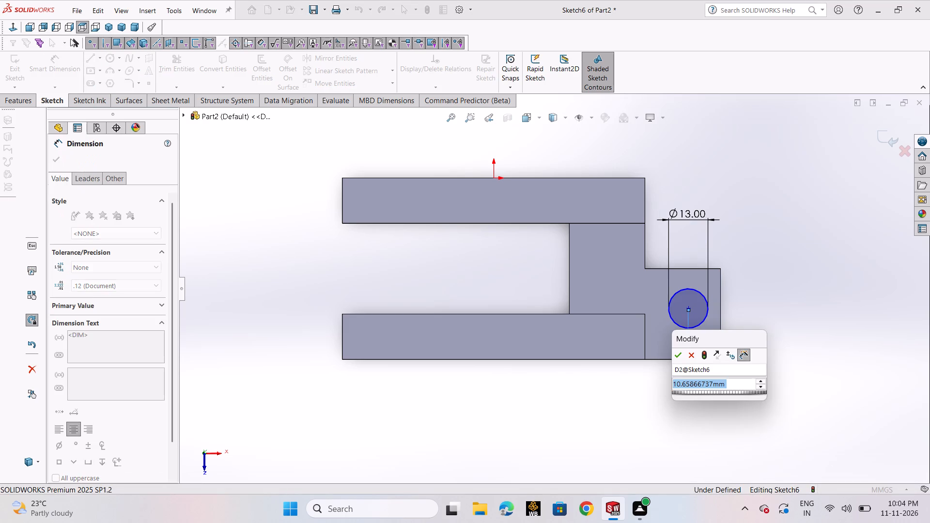
pyautogui.write('12')
pyautogui.press('Return')
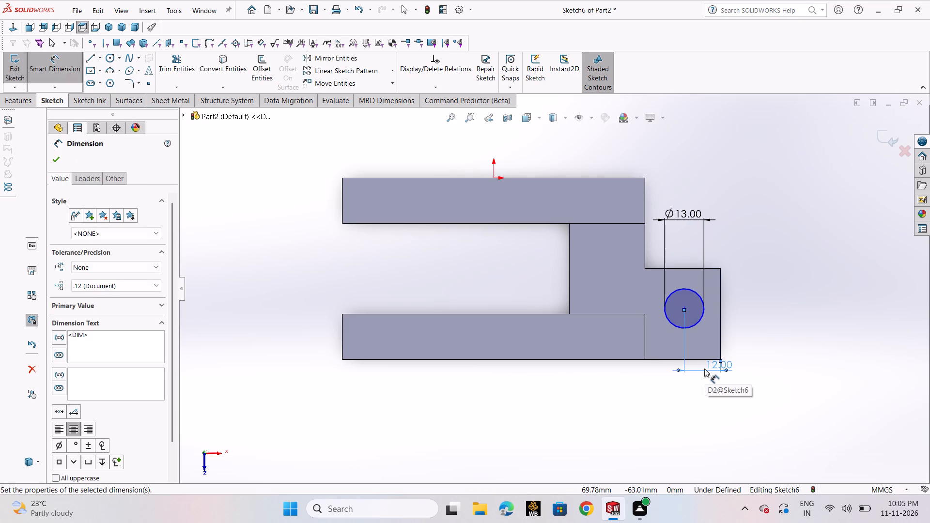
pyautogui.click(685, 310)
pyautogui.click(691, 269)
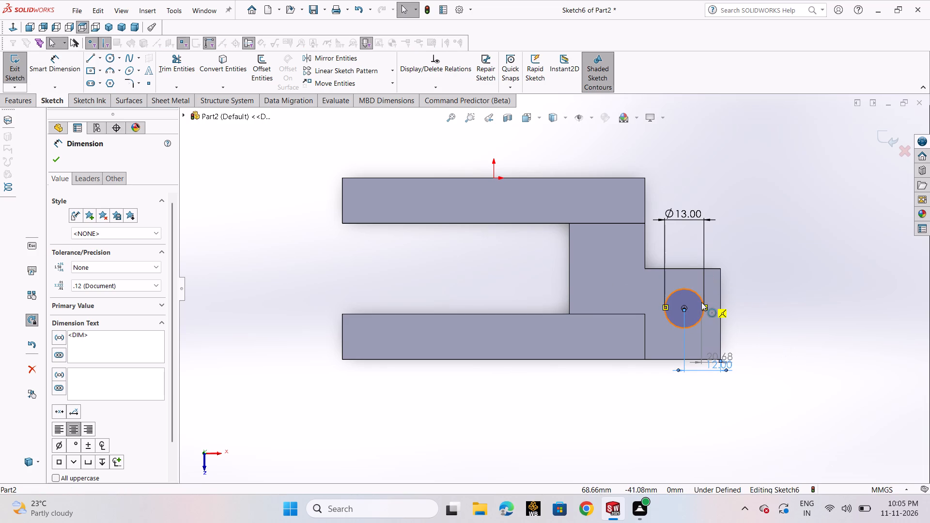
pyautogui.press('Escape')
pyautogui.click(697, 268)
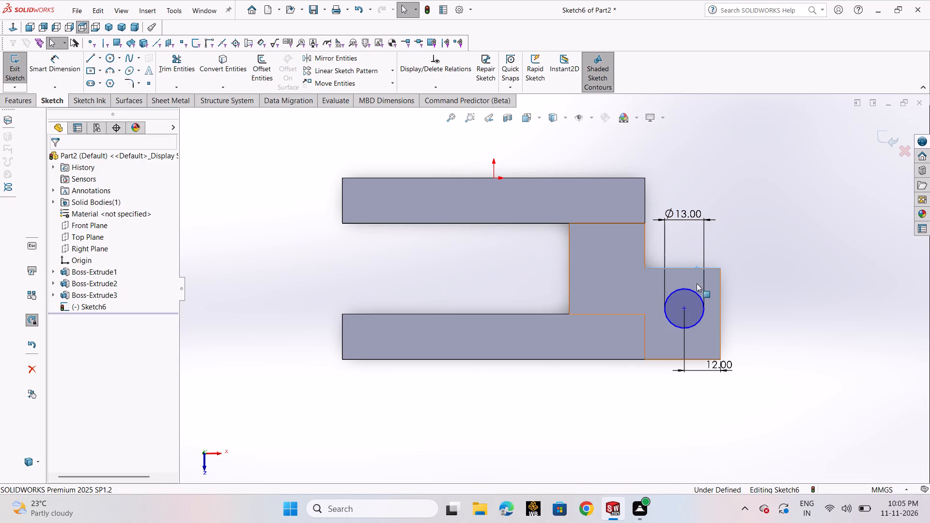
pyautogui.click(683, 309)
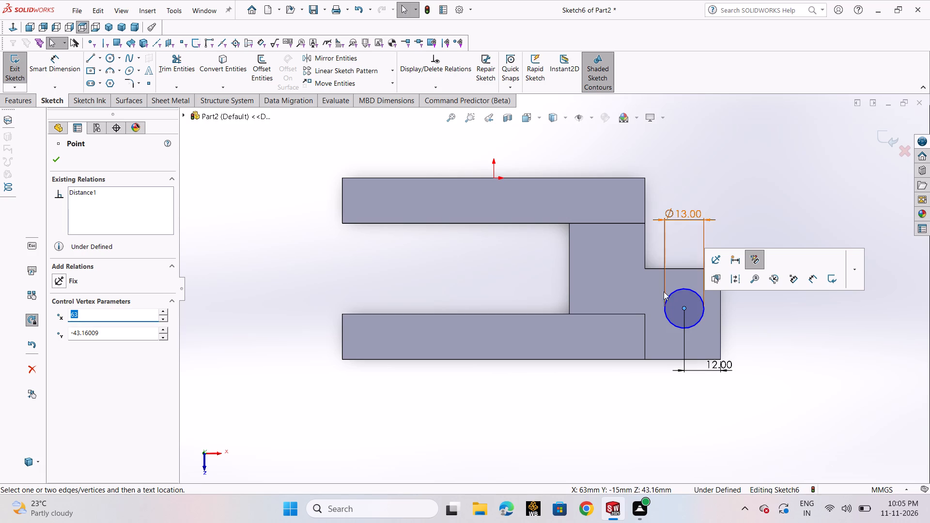
# Dimension the circle's centre 15 mm from the protruding end's side edge next to the step, and exit the sketch.
pyautogui.click(47, 63)
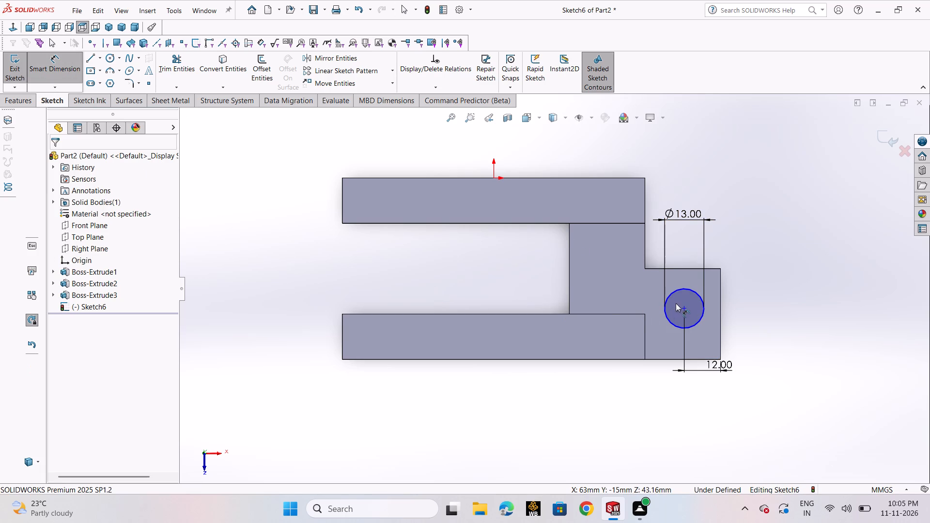
pyautogui.click(682, 308)
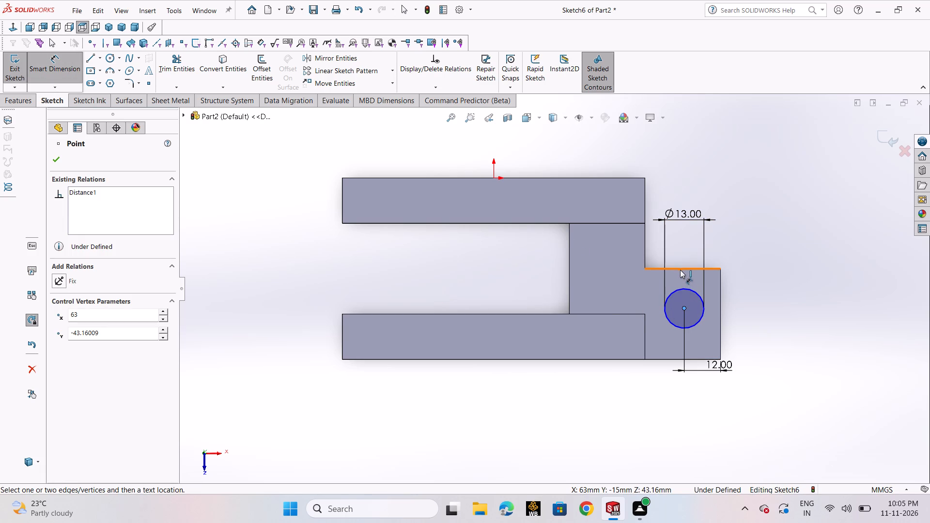
pyautogui.click(680, 269)
pyautogui.click(751, 294)
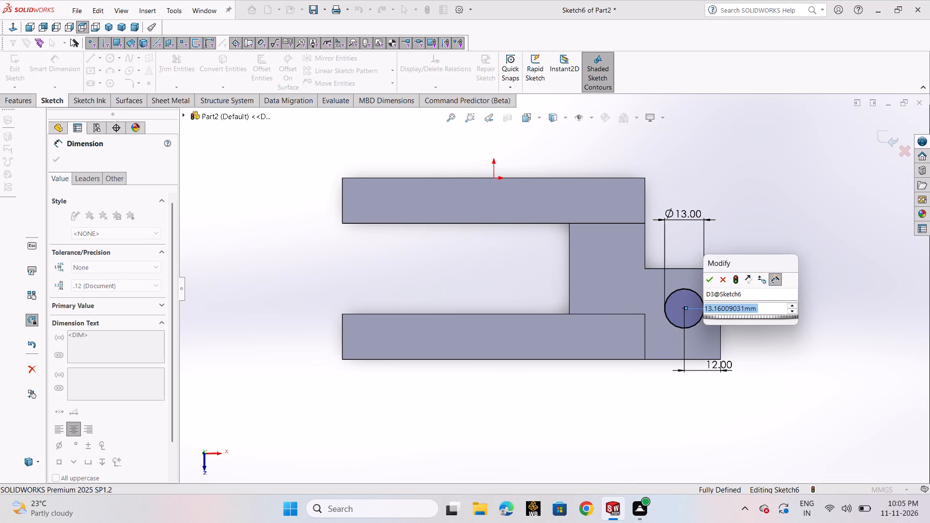
pyautogui.write('15')
pyautogui.press('Return')
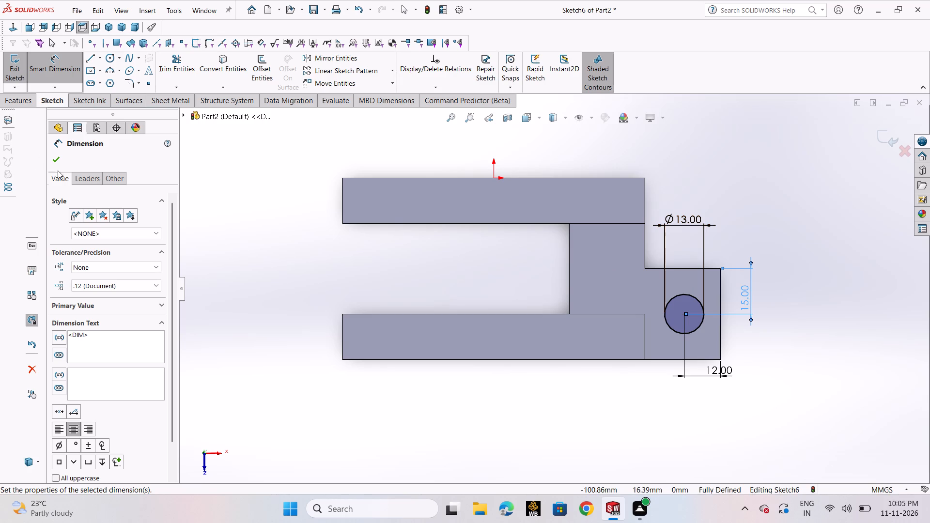
pyautogui.click(57, 163)
pyautogui.click(13, 68)
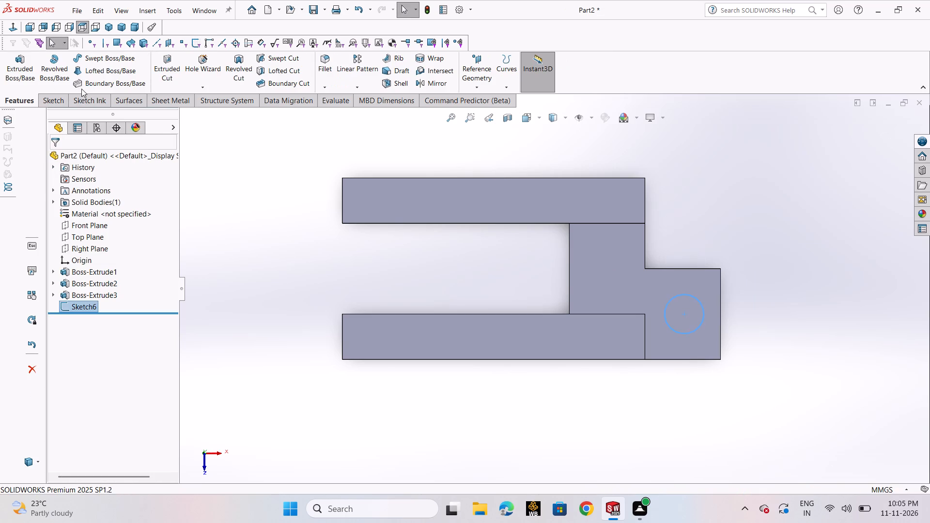
# Cut-extrude the 13 mm circle through the connecting block's protruding end with a Blind depth of 15 mm.
pyautogui.click(165, 72)
pyautogui.scroll(2, 679, 288)
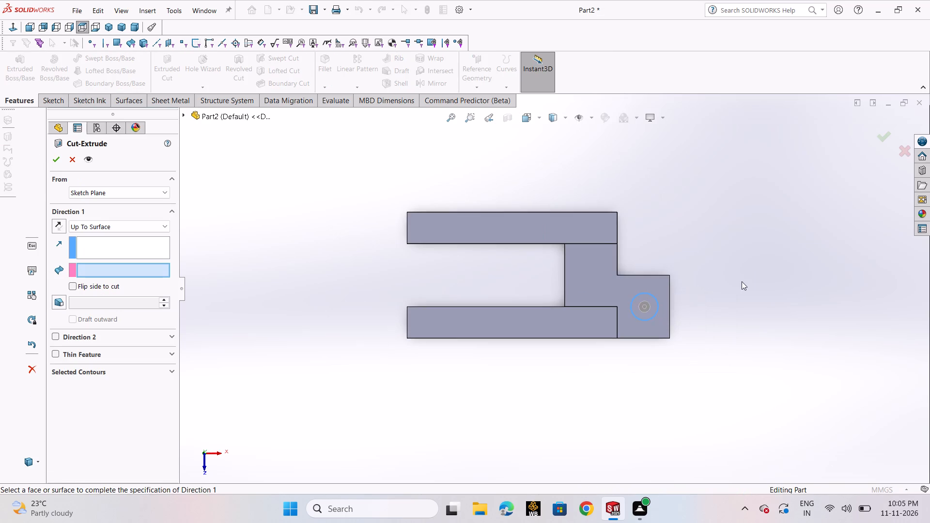
pyautogui.moveTo(742, 282); pyautogui.dragTo(700, 342, button='middle')
pyautogui.click(57, 161)
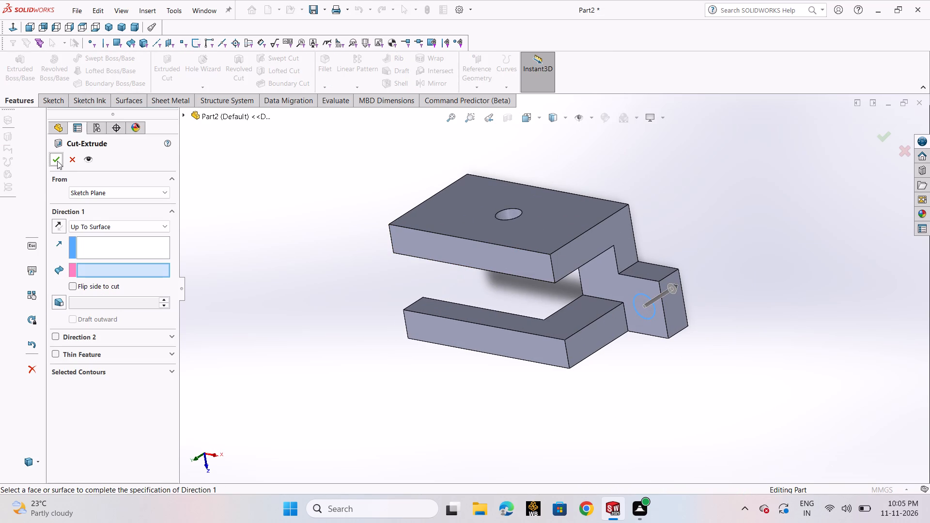
pyautogui.click(124, 228)
pyautogui.click(121, 235)
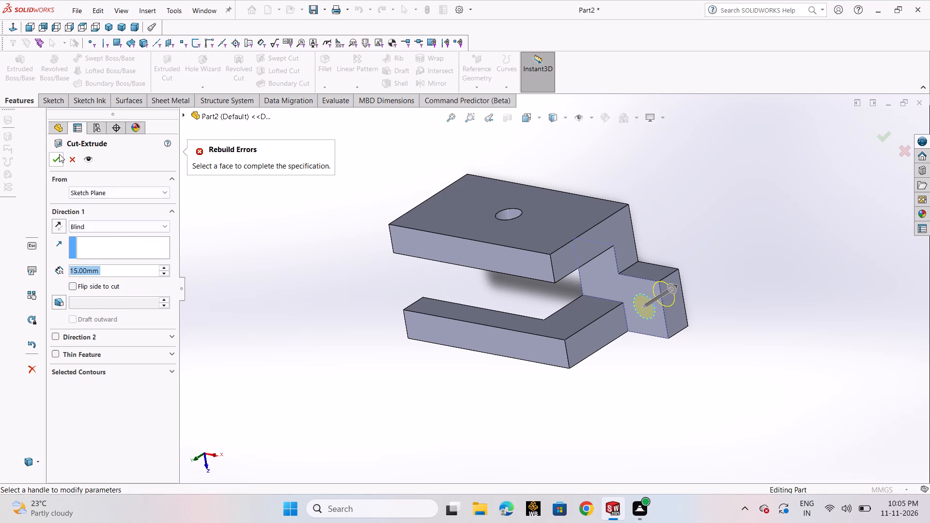
pyautogui.click(58, 158)
pyautogui.click(297, 281)
pyautogui.scroll(4, 589, 337)
pyautogui.moveTo(637, 356); pyautogui.dragTo(674, 309, button='middle')
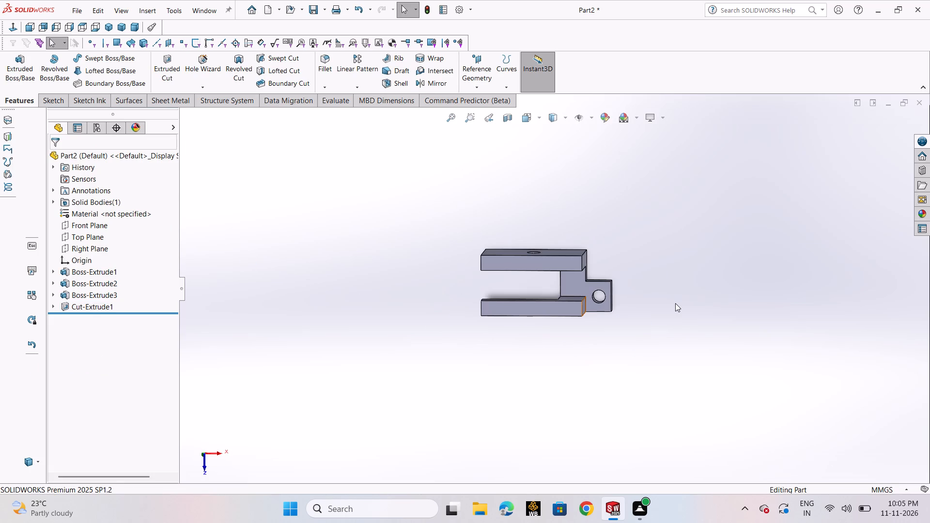
pyautogui.hotkey('ctrl', '7')
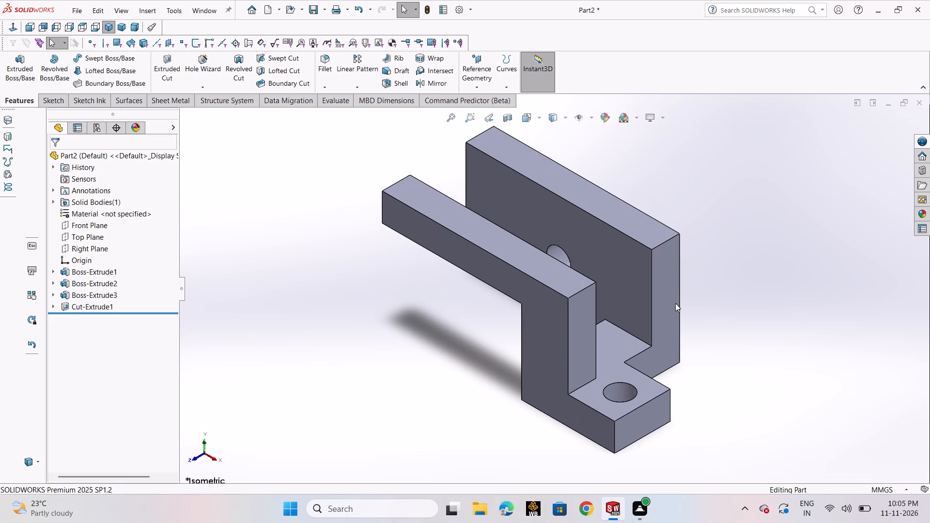
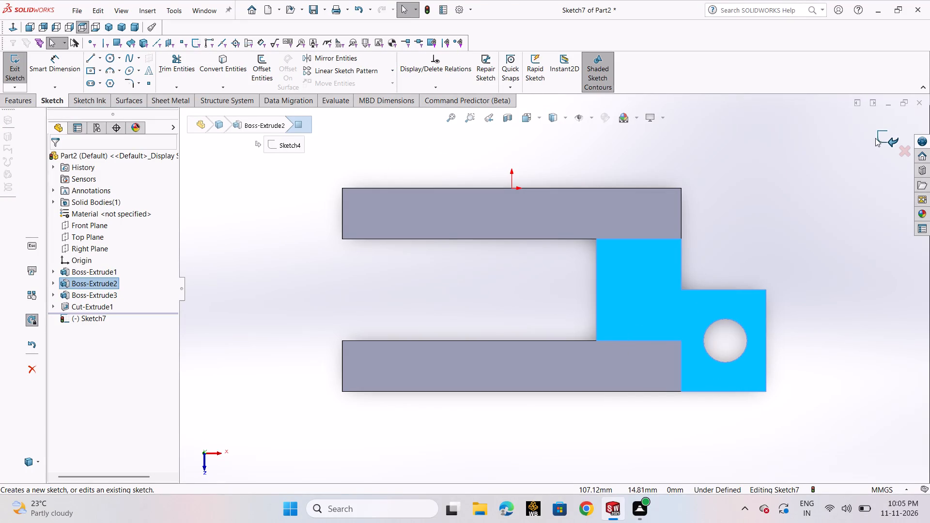
# Exit the open sketch and open the connecting block's profile sketch for editing.
pyautogui.click(876, 138)
pyautogui.click(673, 297)
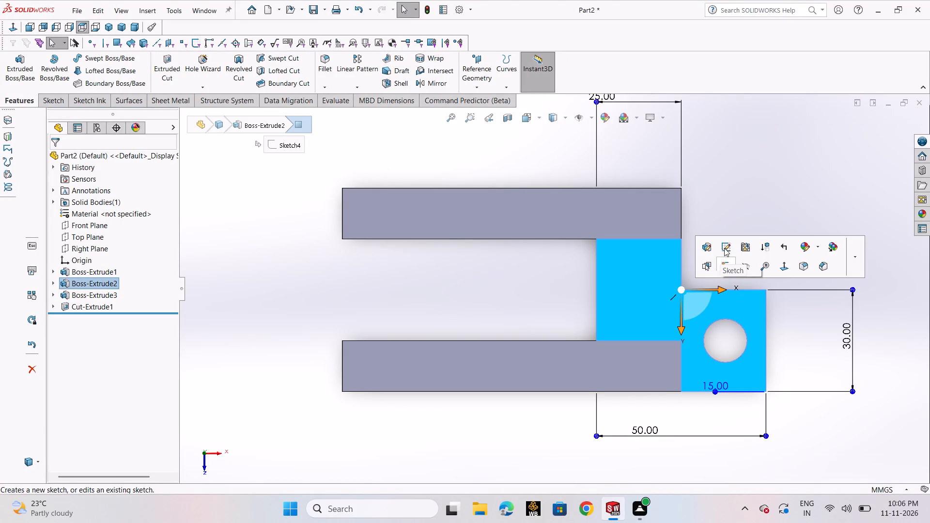
pyautogui.click(725, 247)
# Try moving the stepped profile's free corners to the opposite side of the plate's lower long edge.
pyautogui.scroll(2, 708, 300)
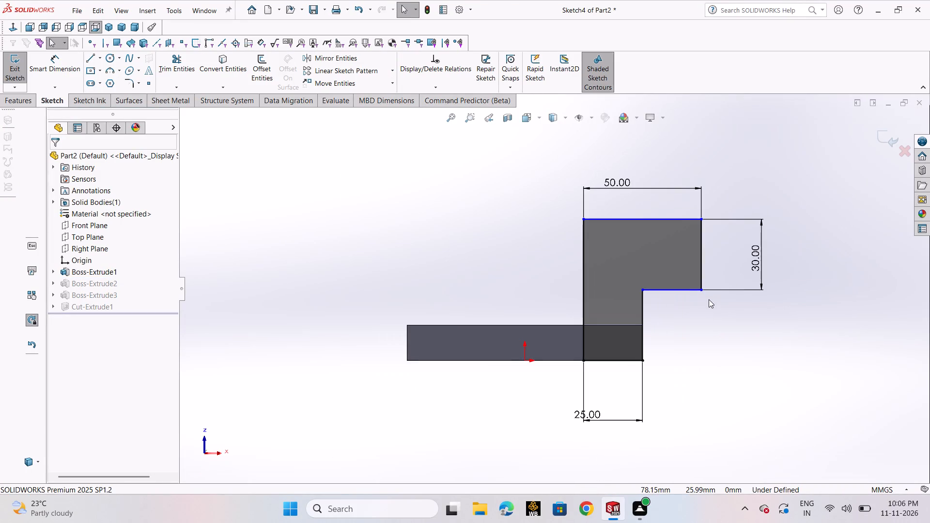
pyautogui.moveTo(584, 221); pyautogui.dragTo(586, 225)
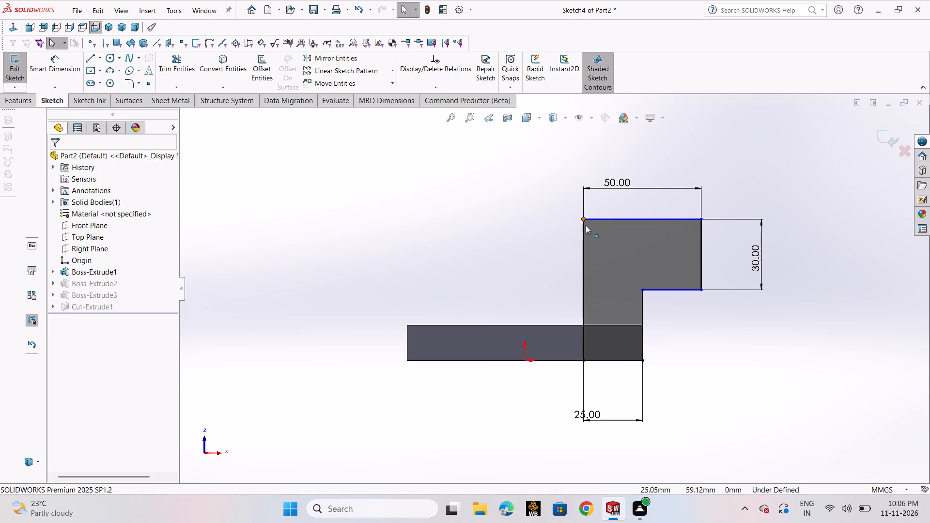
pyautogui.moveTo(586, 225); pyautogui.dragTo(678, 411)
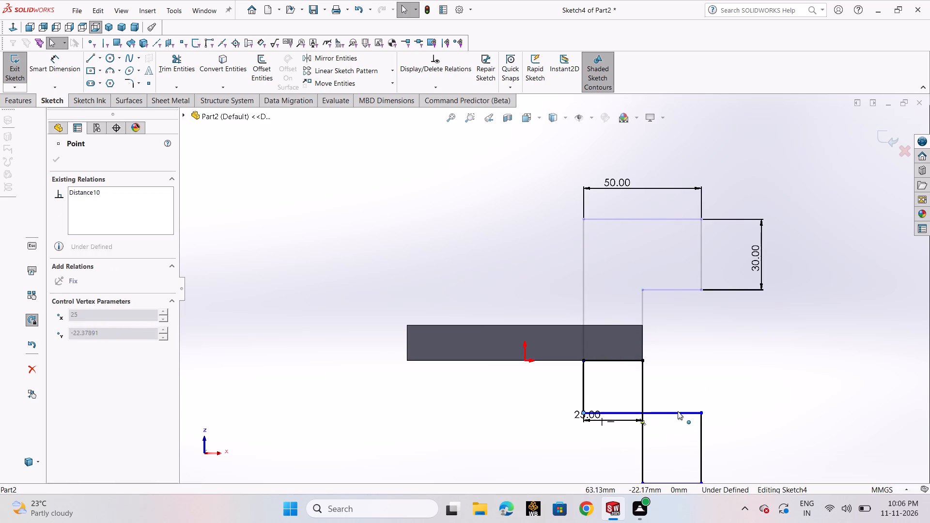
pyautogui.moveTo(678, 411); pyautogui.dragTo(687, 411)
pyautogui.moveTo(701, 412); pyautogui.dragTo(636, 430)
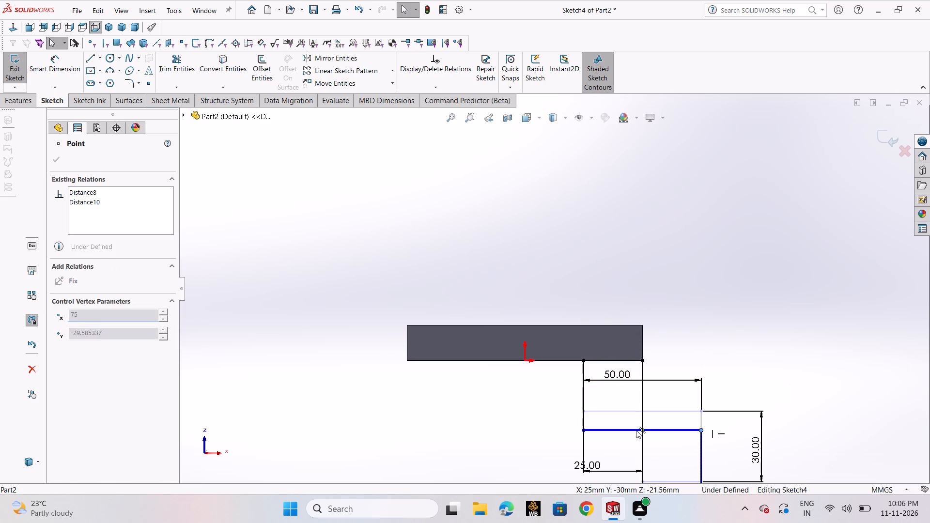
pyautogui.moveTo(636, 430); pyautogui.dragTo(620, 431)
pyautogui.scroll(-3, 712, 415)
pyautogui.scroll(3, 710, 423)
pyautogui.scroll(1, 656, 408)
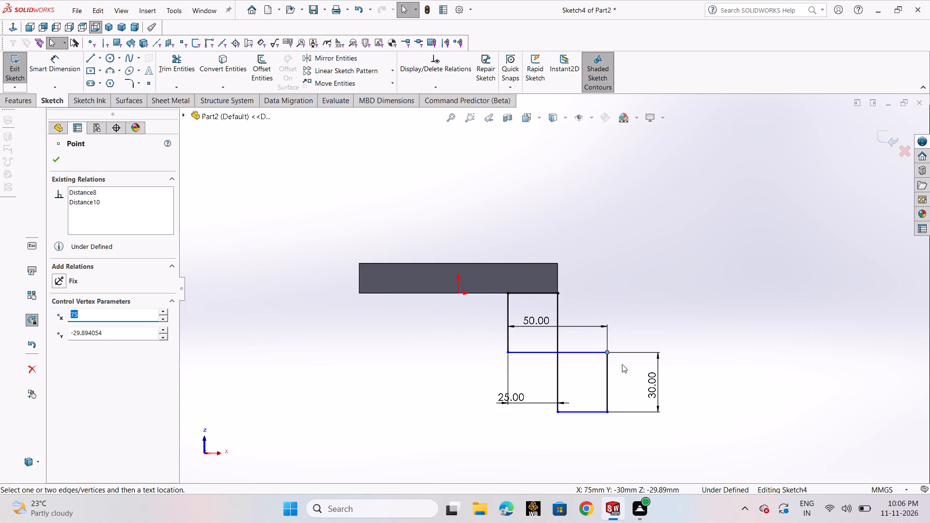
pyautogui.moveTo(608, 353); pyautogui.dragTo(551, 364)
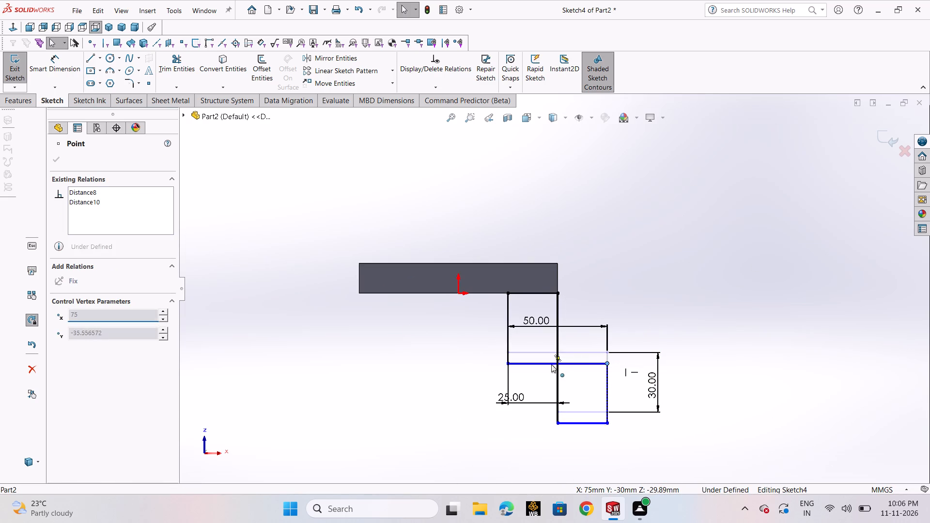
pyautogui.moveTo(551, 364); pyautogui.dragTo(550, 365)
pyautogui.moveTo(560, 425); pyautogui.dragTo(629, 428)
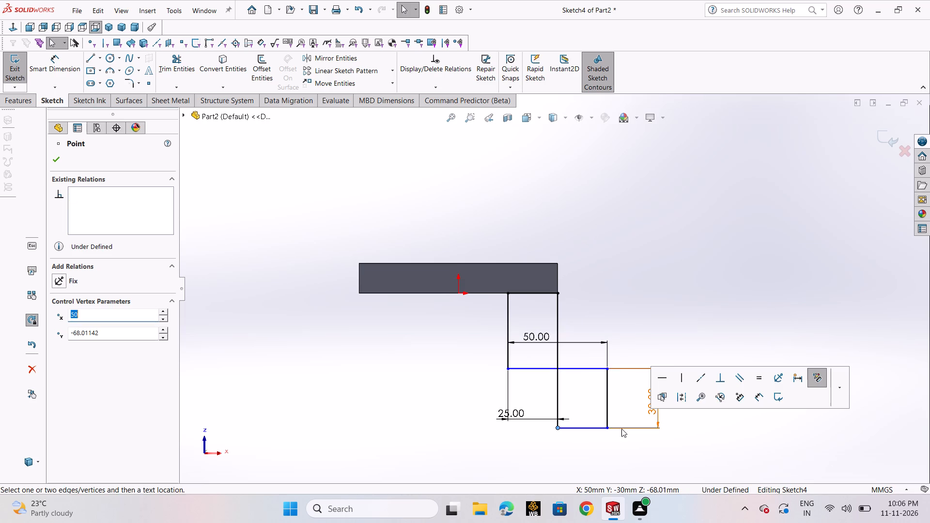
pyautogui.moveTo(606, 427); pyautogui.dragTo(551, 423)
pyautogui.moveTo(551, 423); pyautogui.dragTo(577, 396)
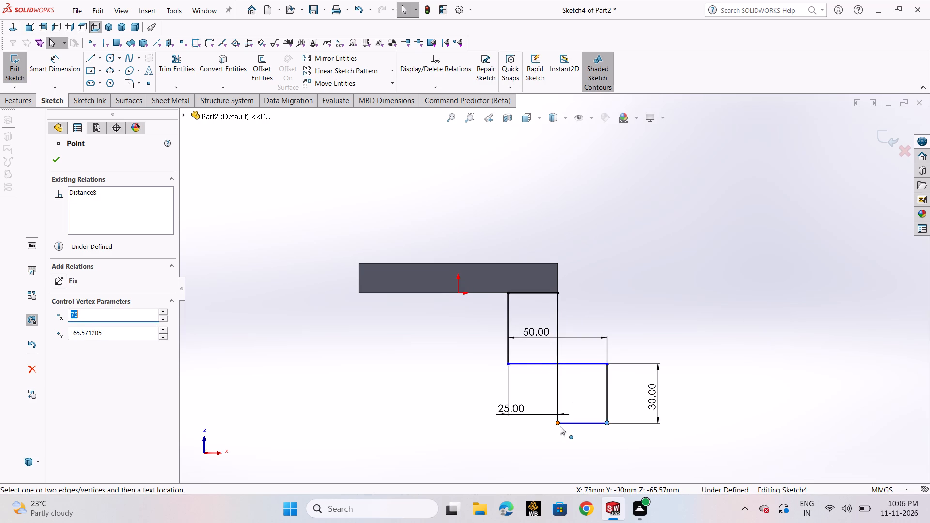
# Move the profile's inner corner back above the plate, about 45 mm from the plate's lower edge, and exit the sketch.
pyautogui.moveTo(559, 426); pyautogui.dragTo(548, 202)
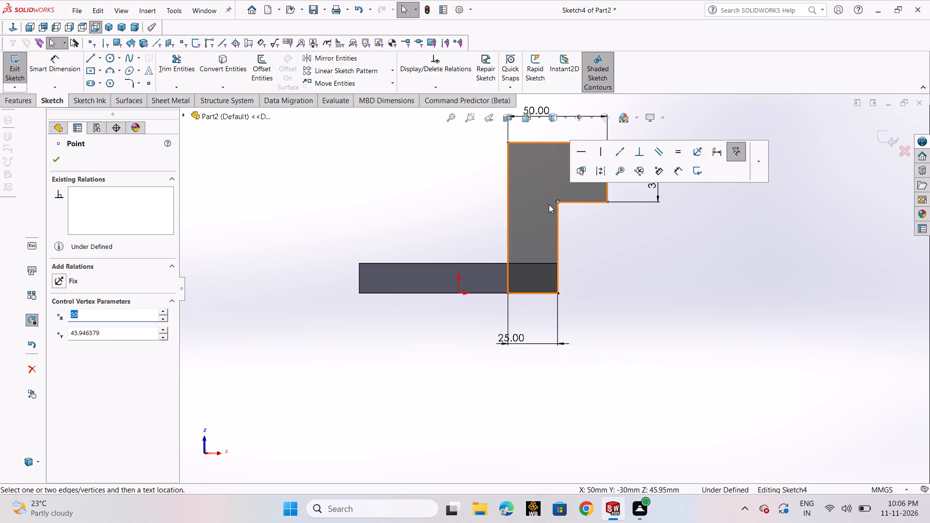
pyautogui.scroll(3, 651, 260)
pyautogui.moveTo(586, 239); pyautogui.dragTo(571, 240)
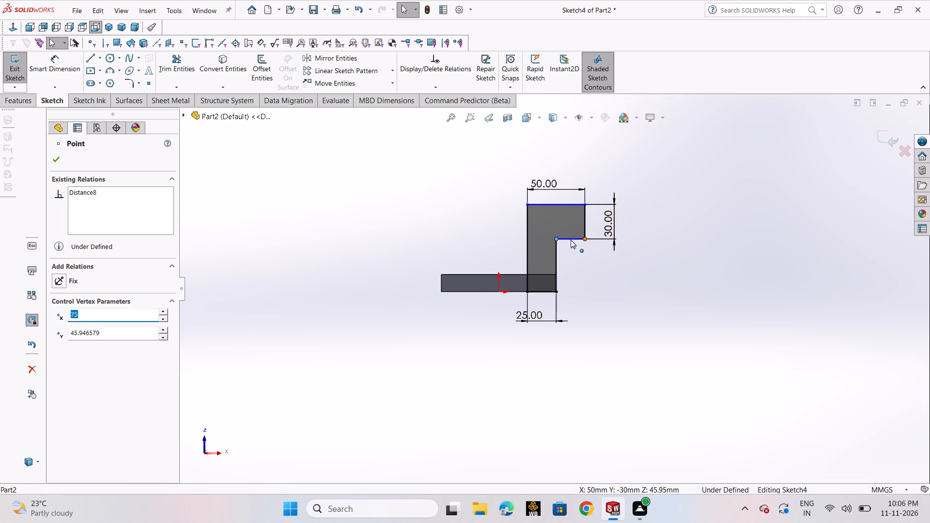
pyautogui.moveTo(571, 240); pyautogui.dragTo(518, 240)
pyautogui.click(585, 290)
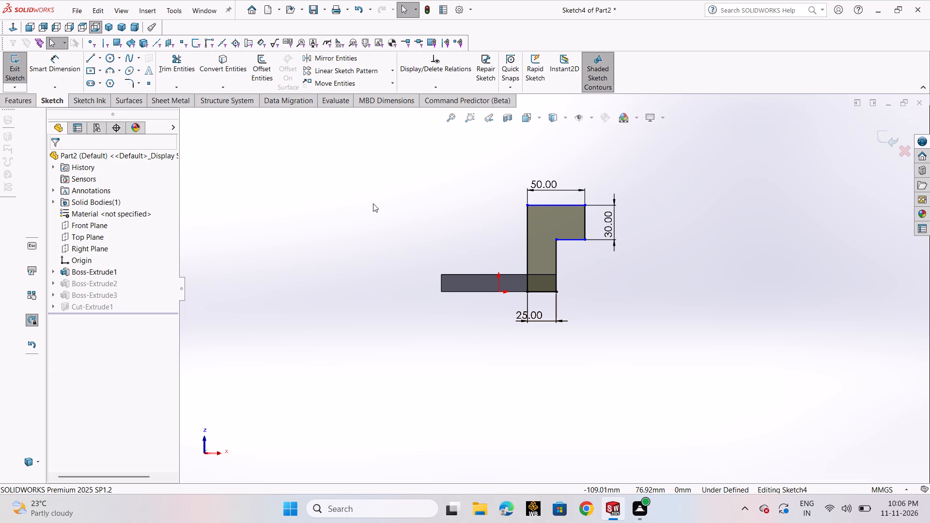
pyautogui.click(882, 139)
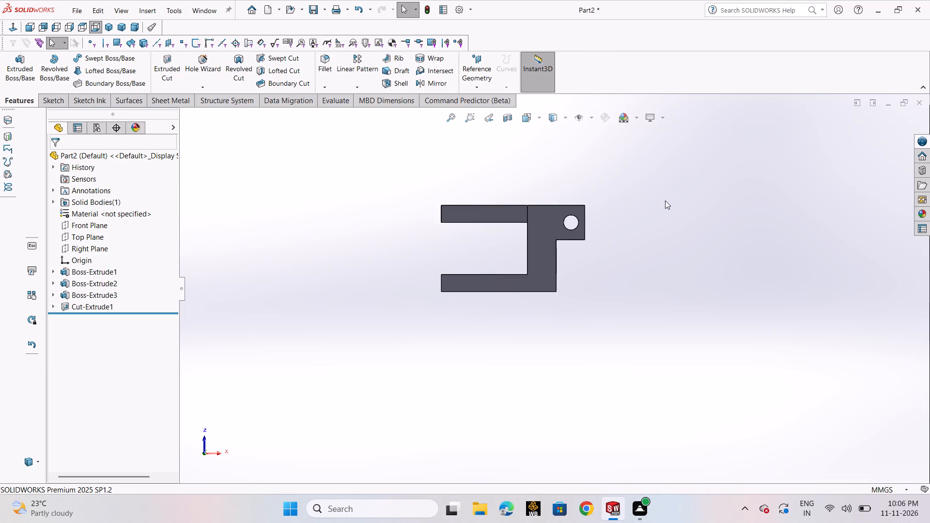
# Examine the rebuilt part from several sides, checking the connecting block against the plate and wall.
pyautogui.scroll(2, 665, 200)
pyautogui.moveTo(650, 219); pyautogui.dragTo(660, 482, button='middle')
pyautogui.moveTo(635, 265); pyautogui.dragTo(633, 276, button='middle')
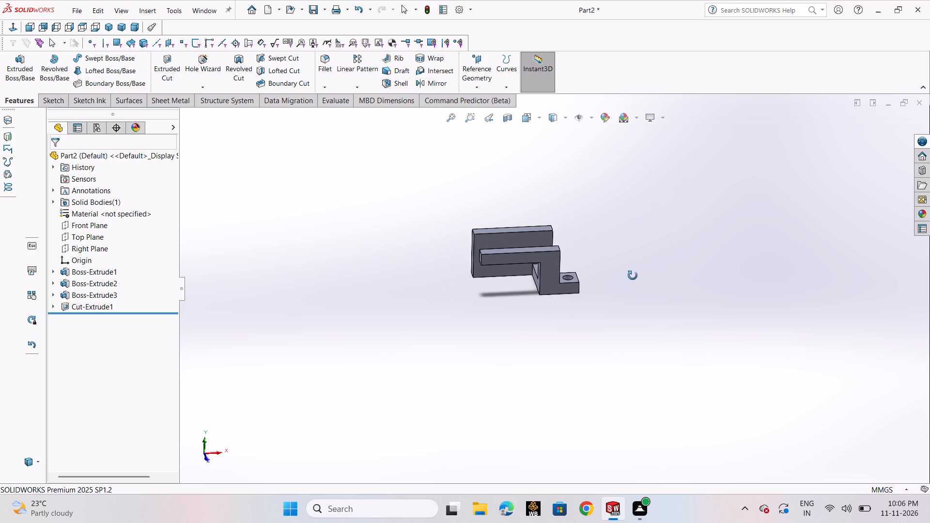
pyautogui.moveTo(633, 276); pyautogui.dragTo(612, 311, button='middle')
pyautogui.scroll(-2, 594, 285)
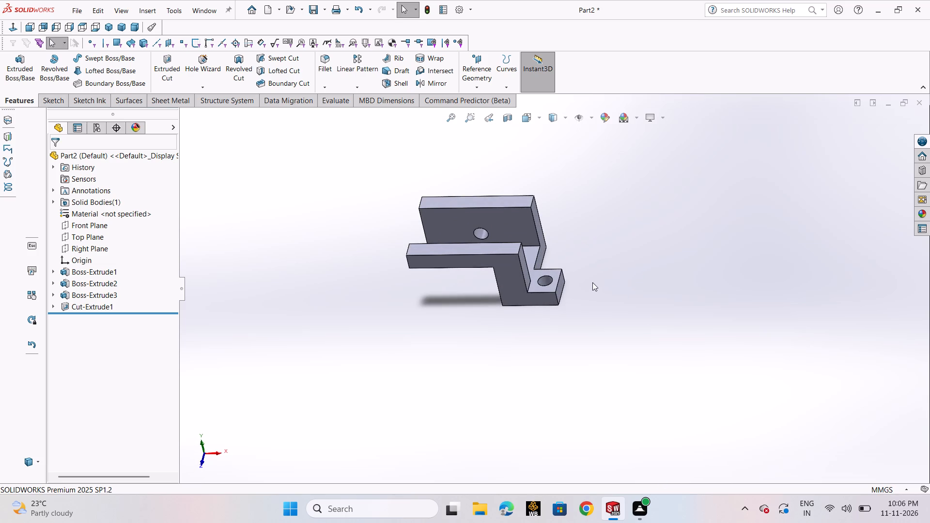
pyautogui.scroll(1, 580, 280)
pyautogui.moveTo(580, 299); pyautogui.dragTo(516, 131, button='middle')
pyautogui.scroll(1, 576, 292)
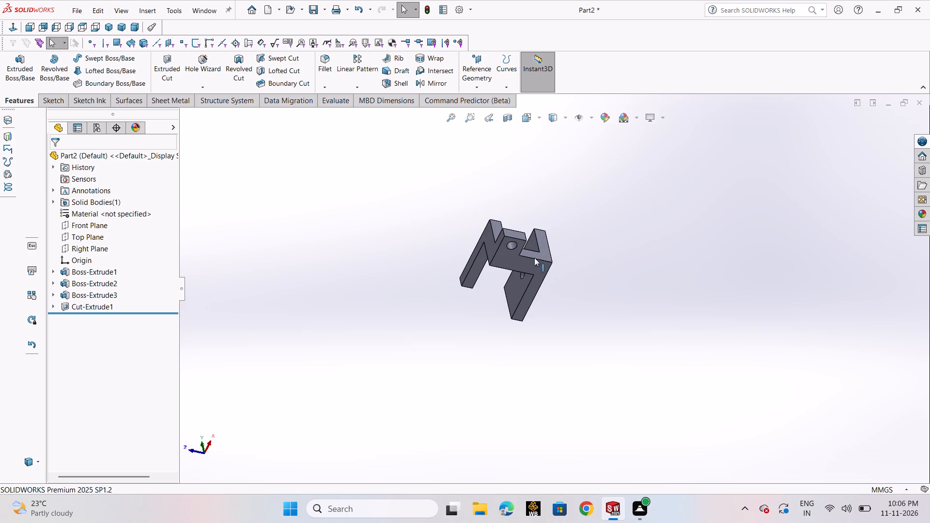
pyautogui.moveTo(590, 231); pyautogui.dragTo(647, 444, button='middle')
pyautogui.scroll(-1, 604, 301)
pyautogui.scroll(2, 647, 442)
# Reopen the connecting block's profile sketch for editing.
pyautogui.click(528, 275)
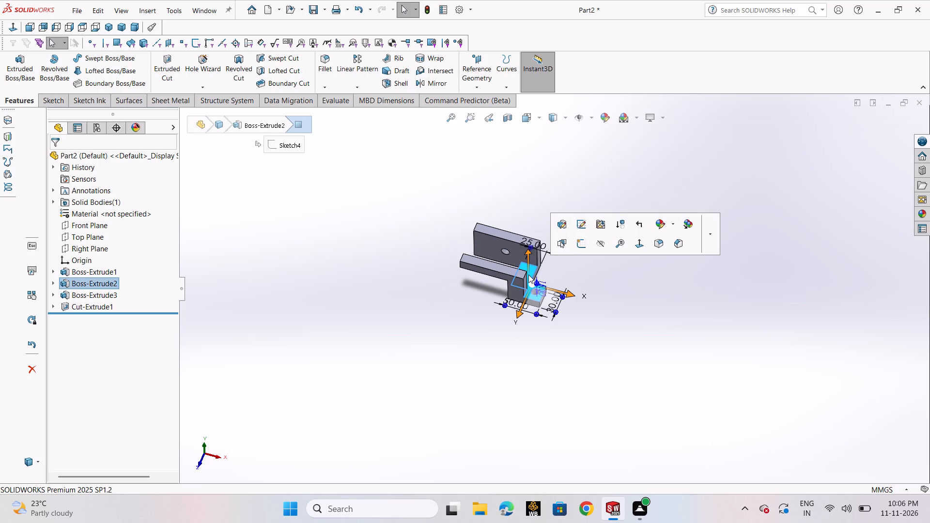
pyautogui.click(582, 225)
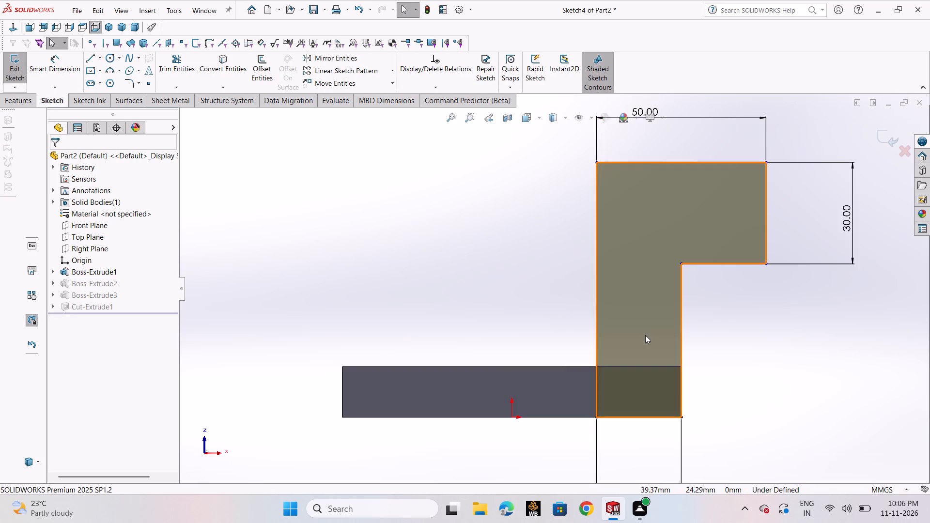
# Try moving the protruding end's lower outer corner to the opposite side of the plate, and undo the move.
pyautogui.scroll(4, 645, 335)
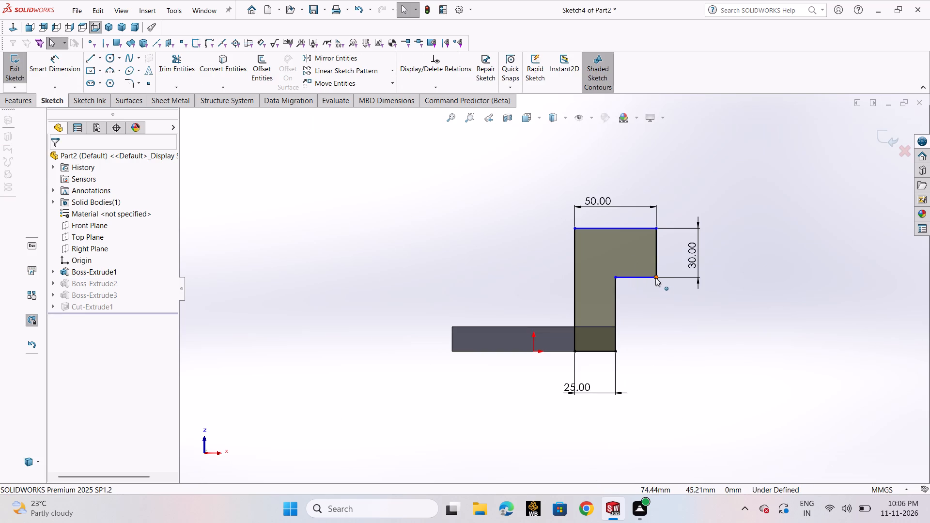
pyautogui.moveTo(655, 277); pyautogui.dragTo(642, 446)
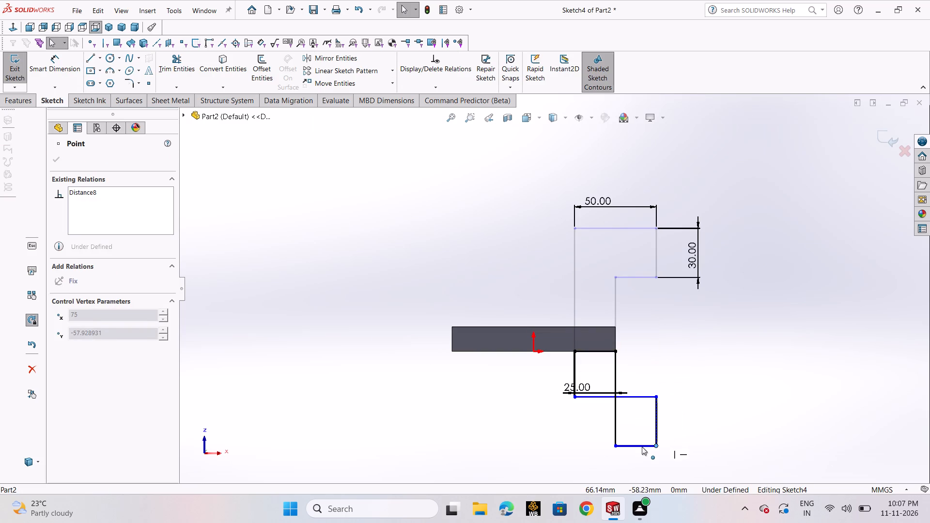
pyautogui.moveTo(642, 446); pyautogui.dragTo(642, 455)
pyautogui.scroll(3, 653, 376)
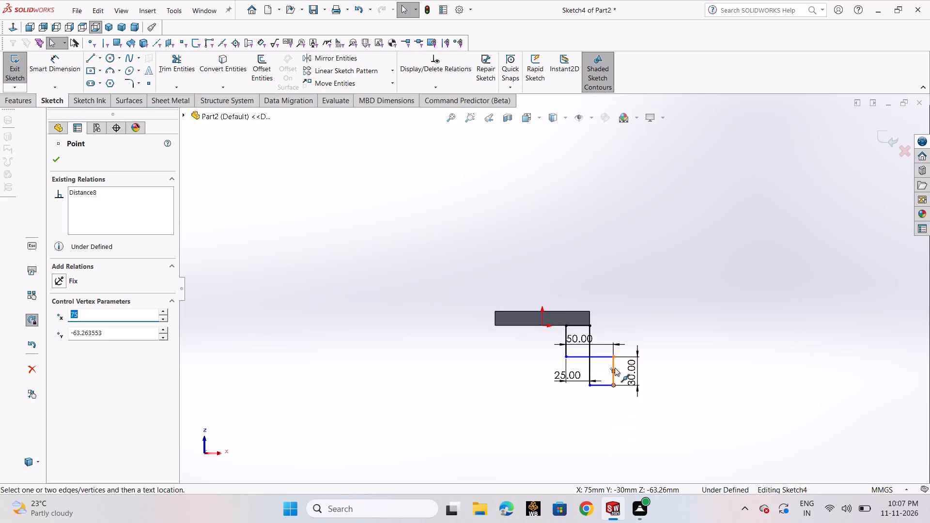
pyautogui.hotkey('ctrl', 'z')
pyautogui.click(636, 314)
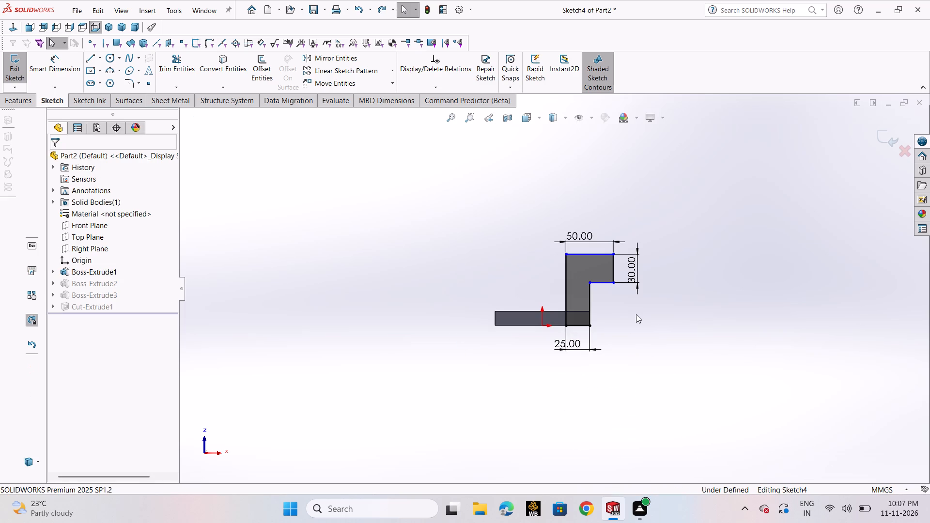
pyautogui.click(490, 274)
# Dimension the profile's inner vertical edge, keeping its drawn length of about 45.30 mm, and leave the dimension command.
pyautogui.click(49, 63)
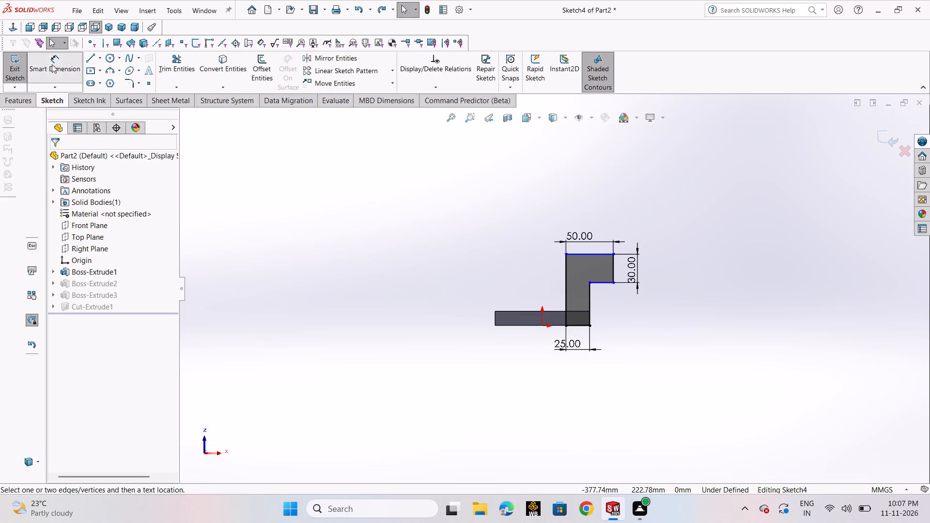
pyautogui.scroll(-4, 512, 359)
pyautogui.click(679, 240)
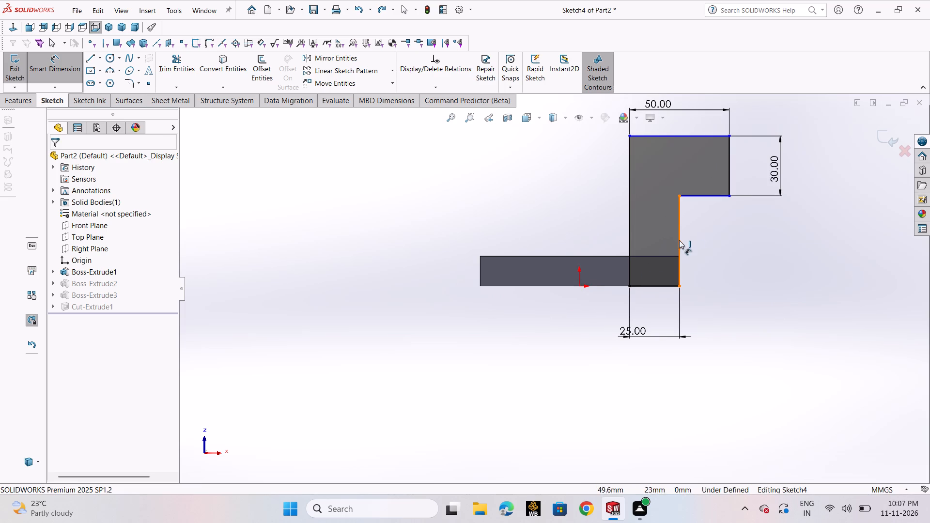
pyautogui.click(739, 244)
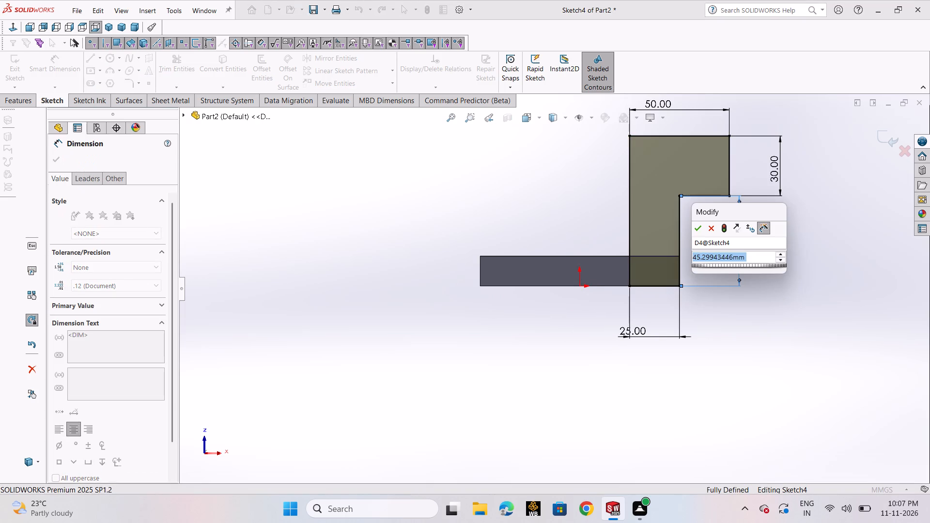
pyautogui.click(700, 230)
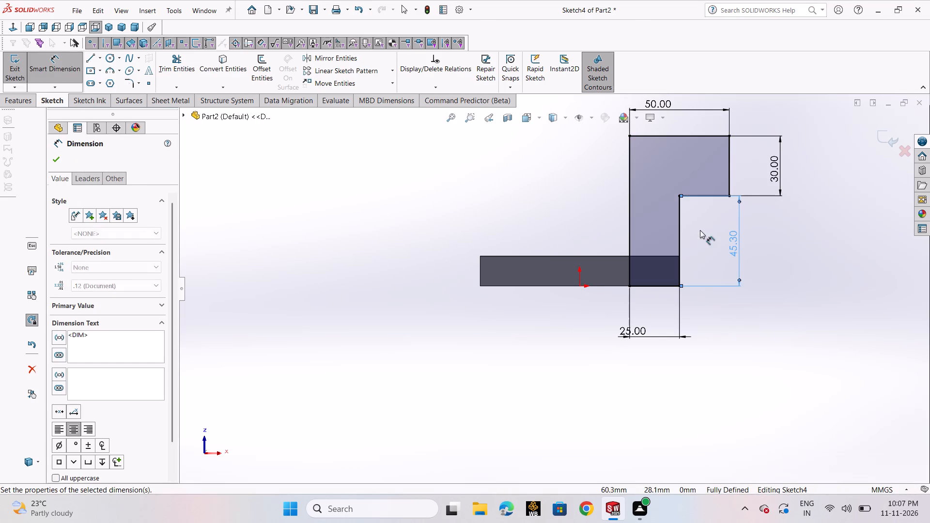
pyautogui.click(774, 268)
pyautogui.scroll(2, 770, 271)
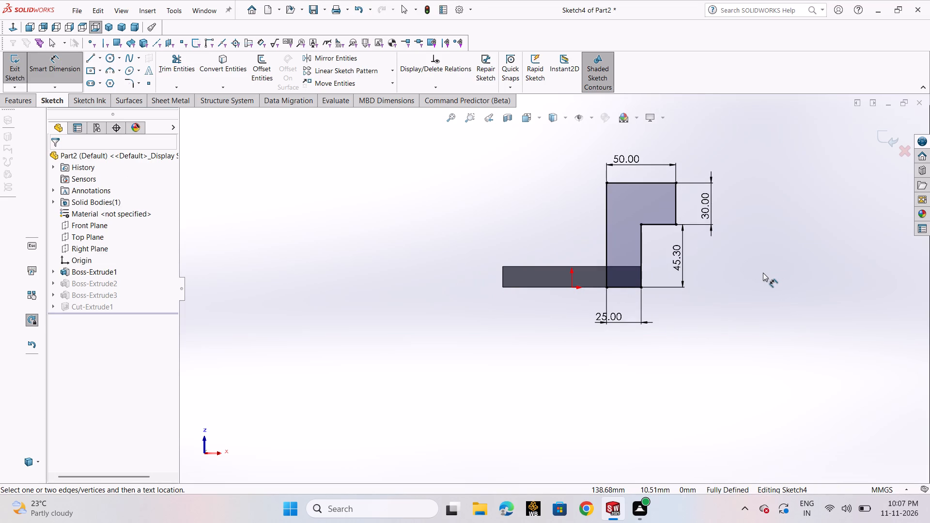
pyautogui.scroll(1, 763, 273)
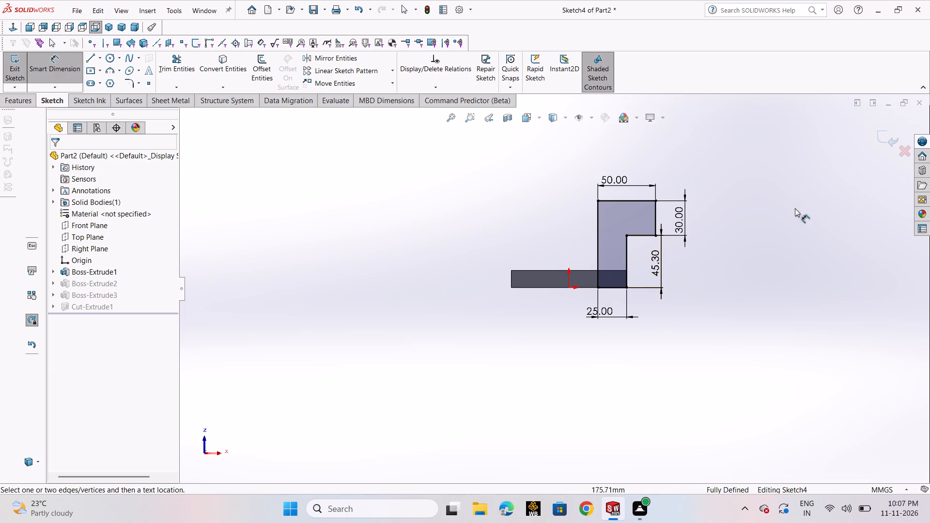
pyautogui.click(833, 205)
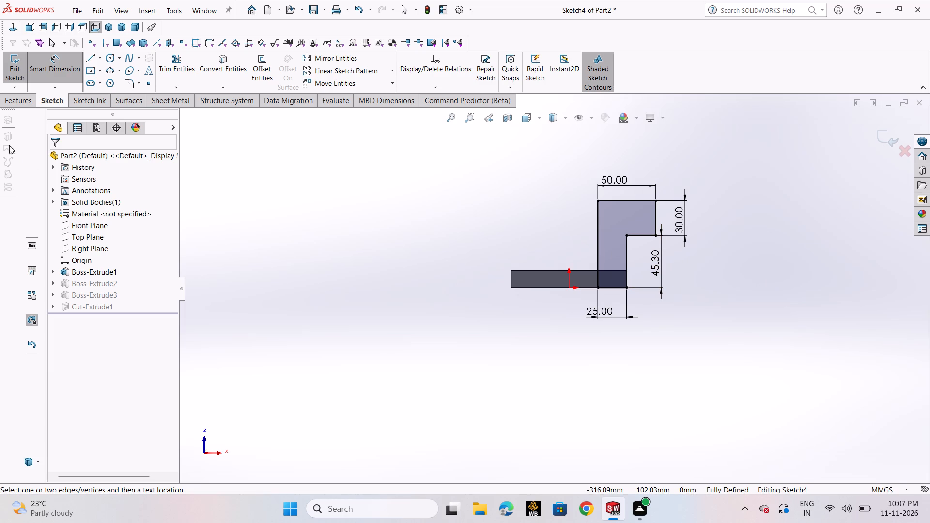
pyautogui.click(39, 78)
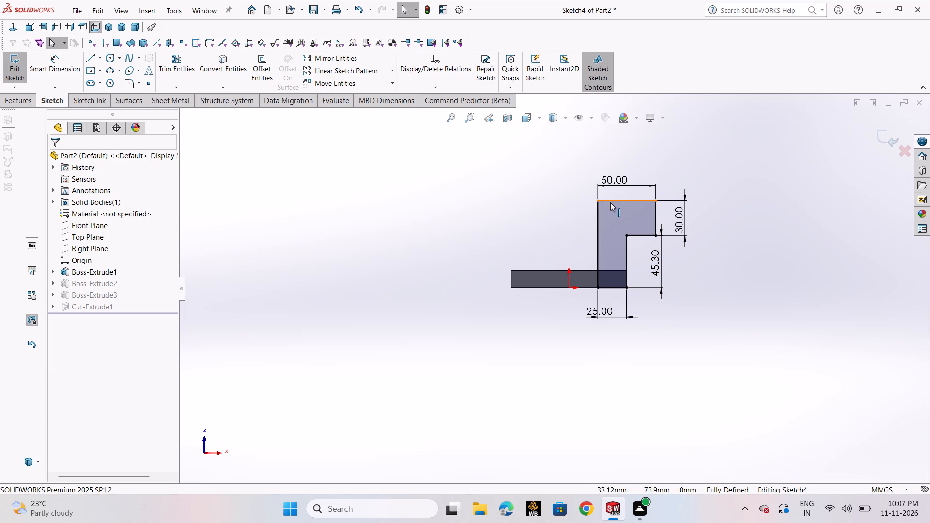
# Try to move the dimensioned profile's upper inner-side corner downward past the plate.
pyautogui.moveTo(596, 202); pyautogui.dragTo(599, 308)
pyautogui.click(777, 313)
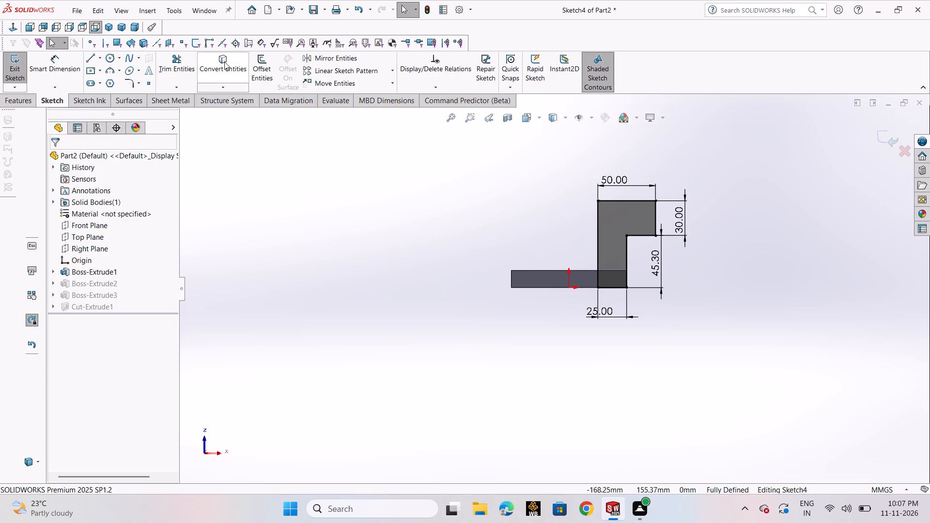
# Mirror all six lines of the stepped profile about the plate's lower long edge, with Copy enabled.
pyautogui.click(307, 58)
pyautogui.moveTo(521, 171); pyautogui.dragTo(703, 300)
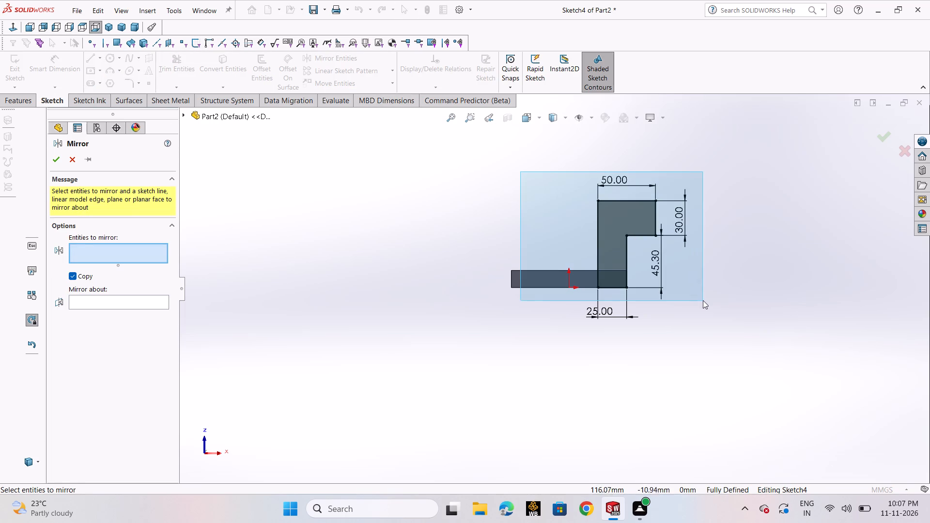
pyautogui.moveTo(703, 300); pyautogui.dragTo(705, 305)
pyautogui.click(97, 354)
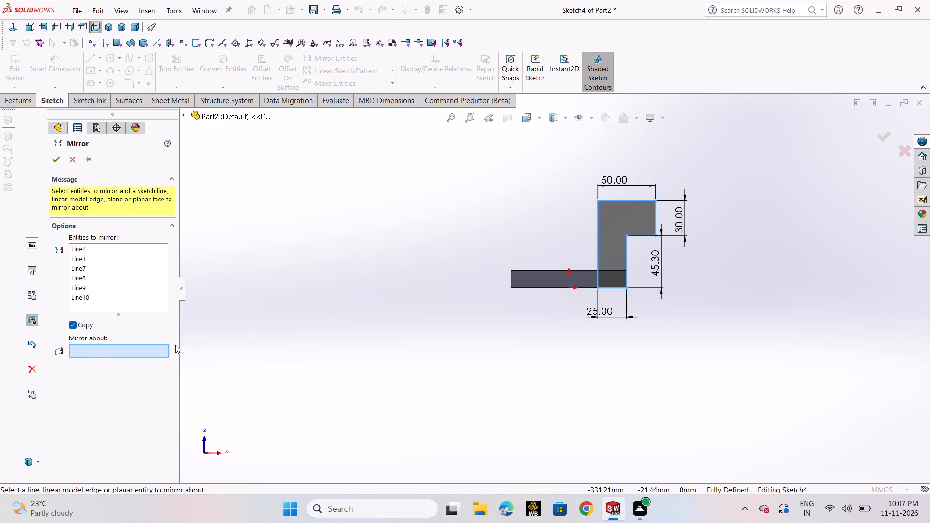
pyautogui.click(593, 288)
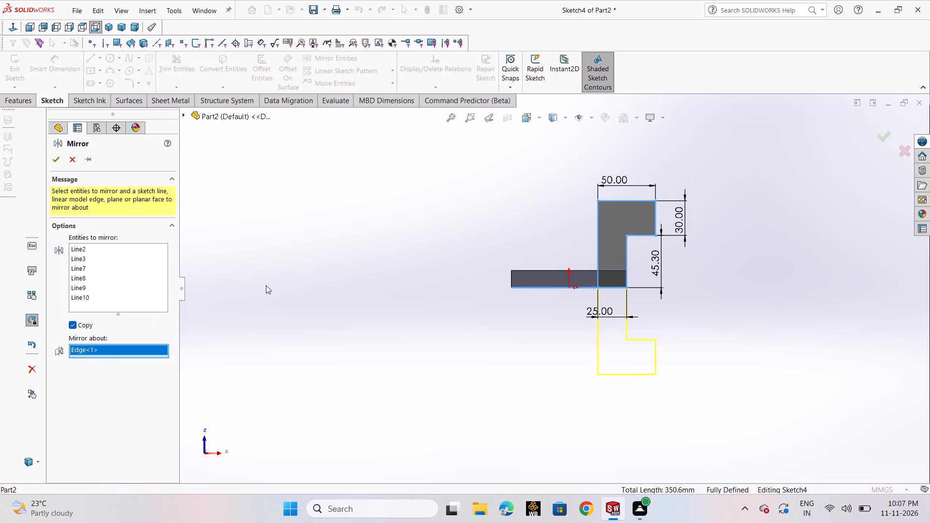
pyautogui.click(52, 162)
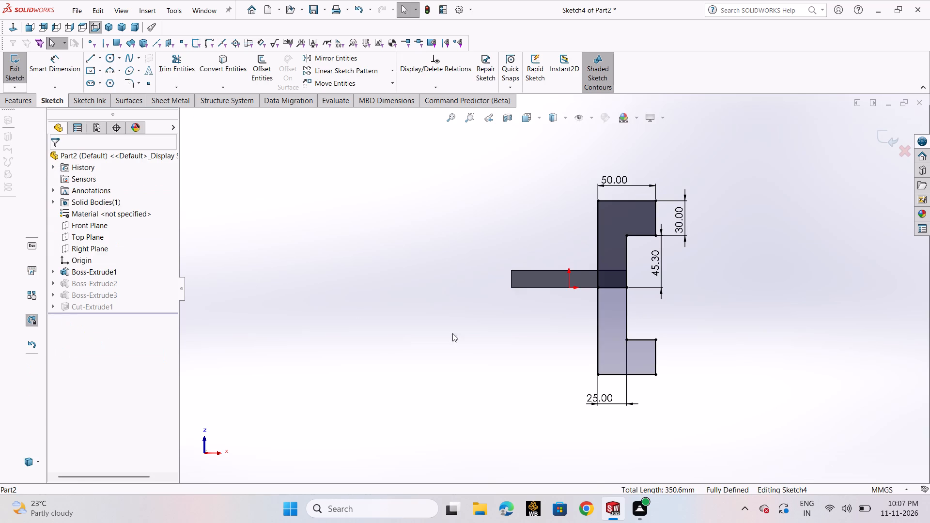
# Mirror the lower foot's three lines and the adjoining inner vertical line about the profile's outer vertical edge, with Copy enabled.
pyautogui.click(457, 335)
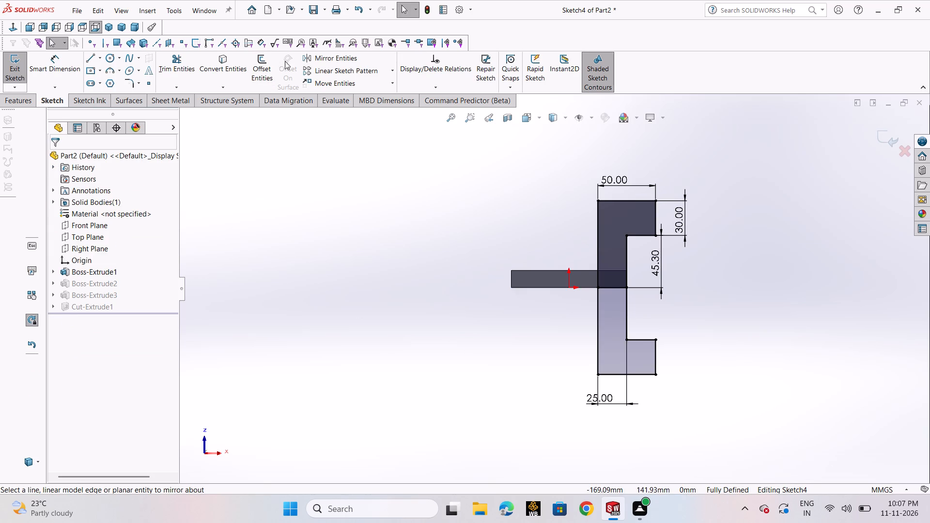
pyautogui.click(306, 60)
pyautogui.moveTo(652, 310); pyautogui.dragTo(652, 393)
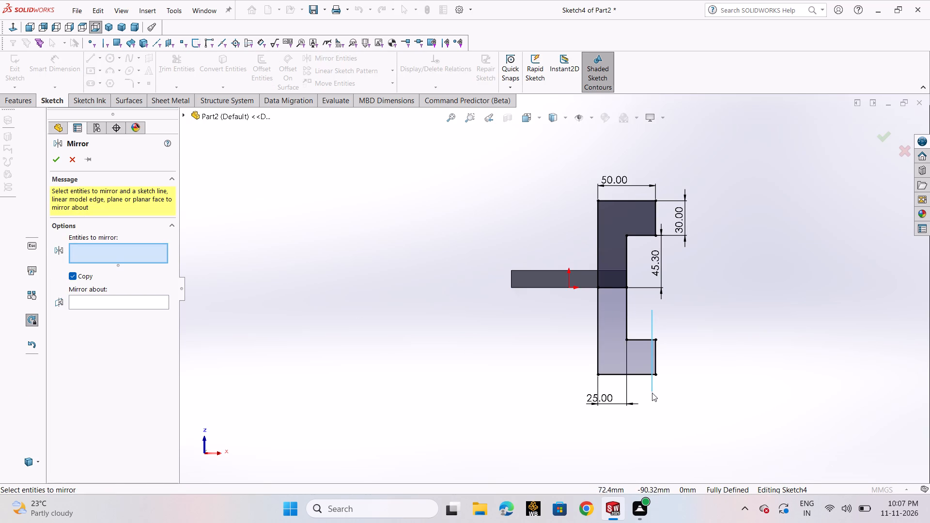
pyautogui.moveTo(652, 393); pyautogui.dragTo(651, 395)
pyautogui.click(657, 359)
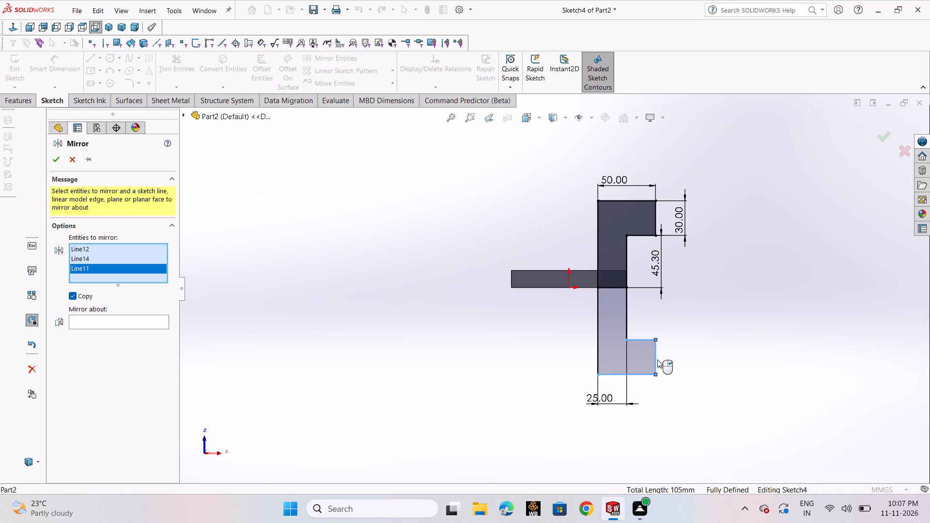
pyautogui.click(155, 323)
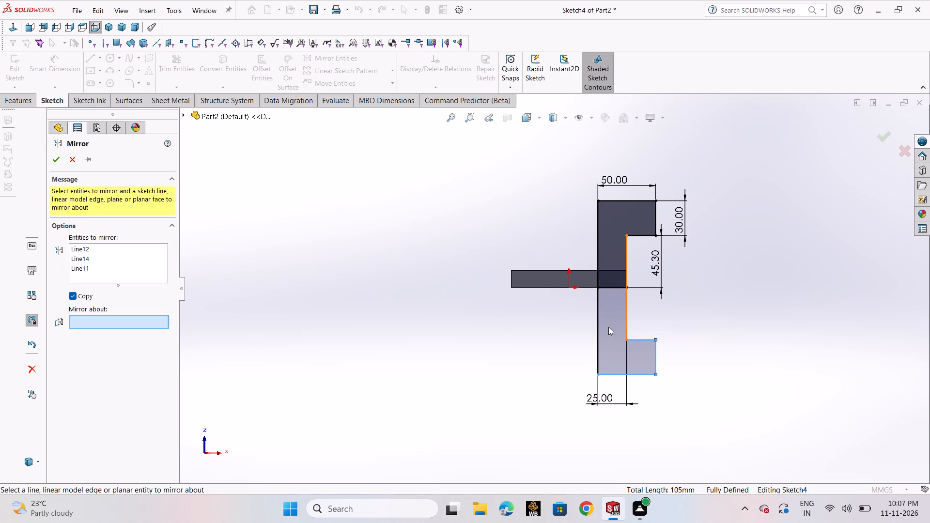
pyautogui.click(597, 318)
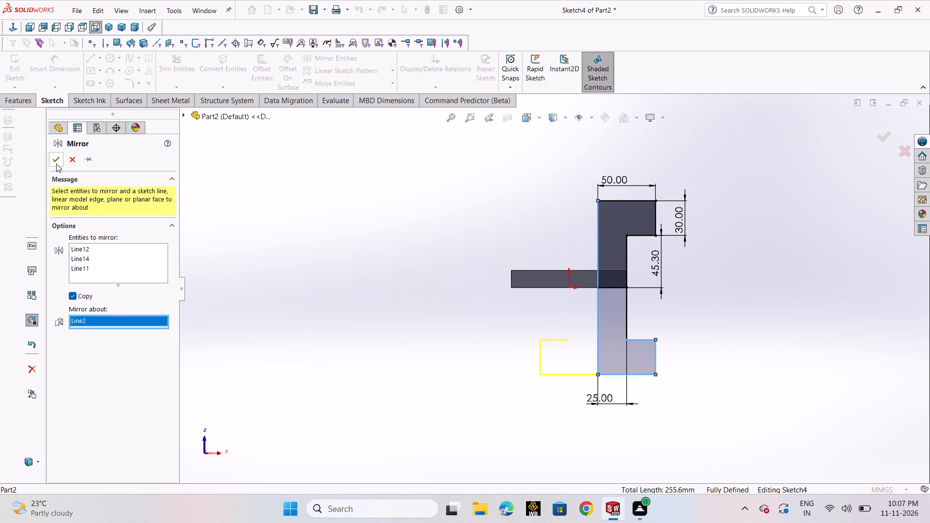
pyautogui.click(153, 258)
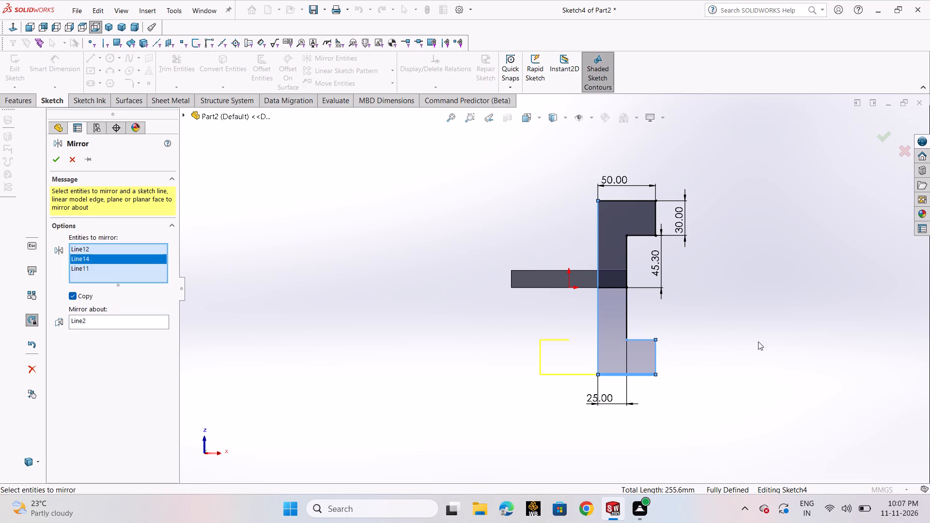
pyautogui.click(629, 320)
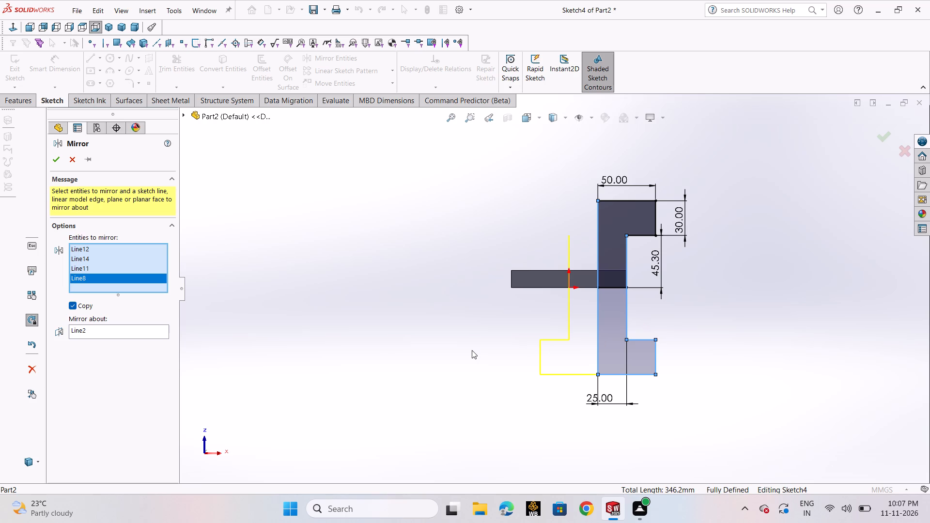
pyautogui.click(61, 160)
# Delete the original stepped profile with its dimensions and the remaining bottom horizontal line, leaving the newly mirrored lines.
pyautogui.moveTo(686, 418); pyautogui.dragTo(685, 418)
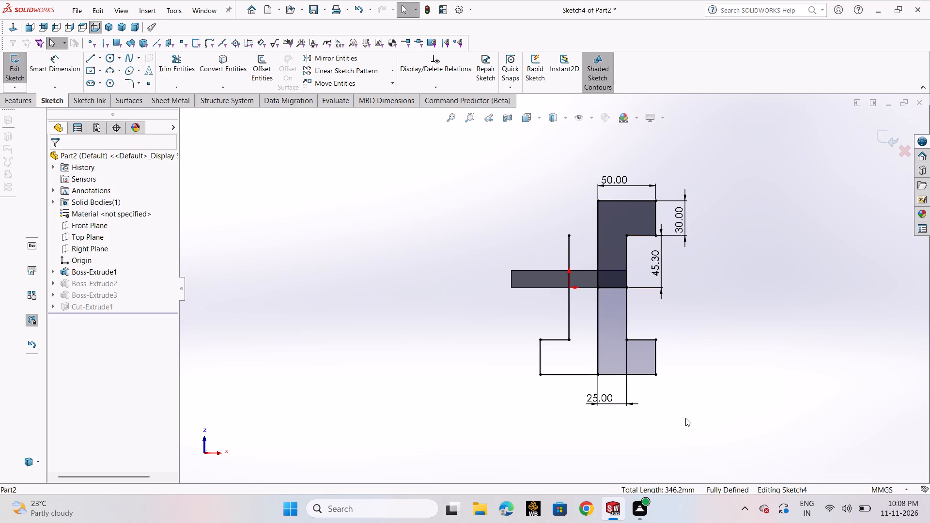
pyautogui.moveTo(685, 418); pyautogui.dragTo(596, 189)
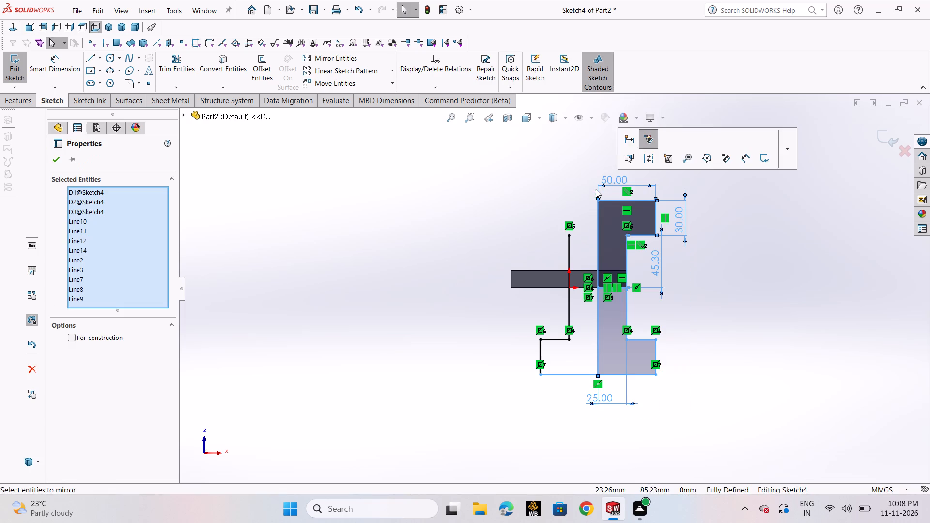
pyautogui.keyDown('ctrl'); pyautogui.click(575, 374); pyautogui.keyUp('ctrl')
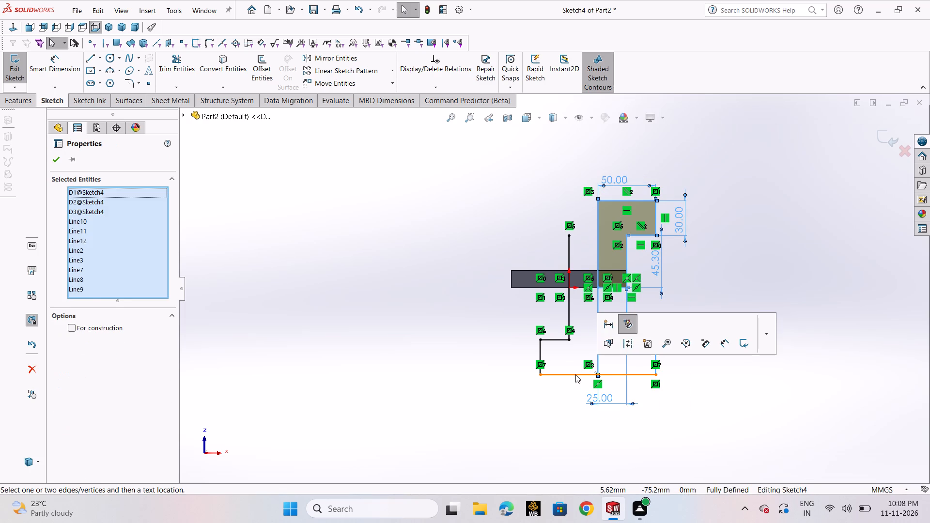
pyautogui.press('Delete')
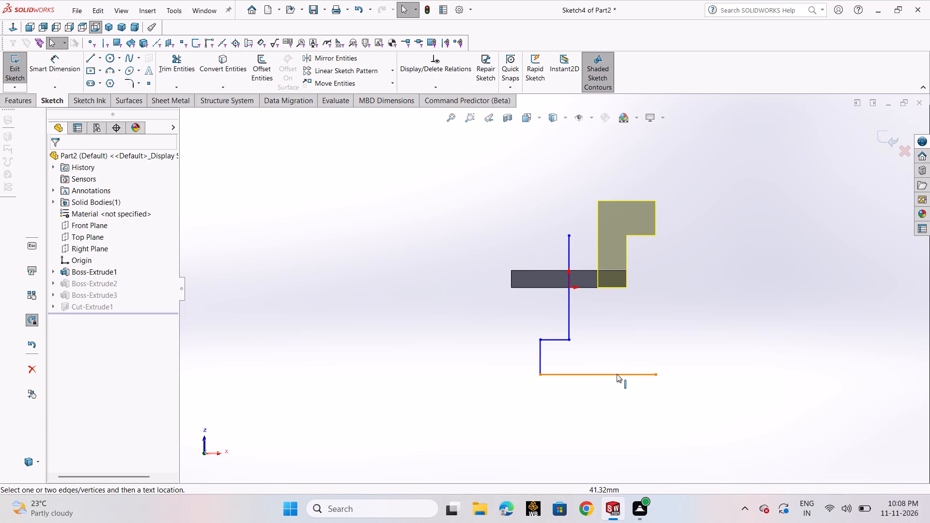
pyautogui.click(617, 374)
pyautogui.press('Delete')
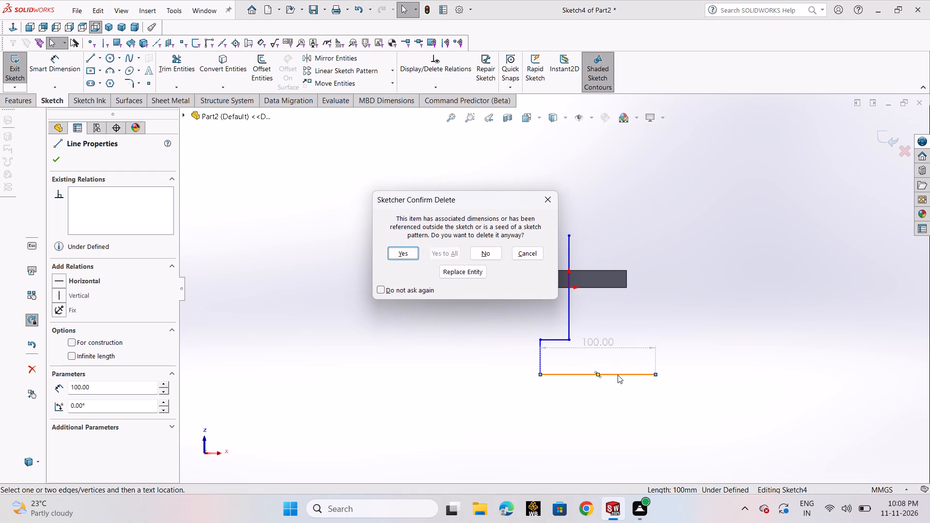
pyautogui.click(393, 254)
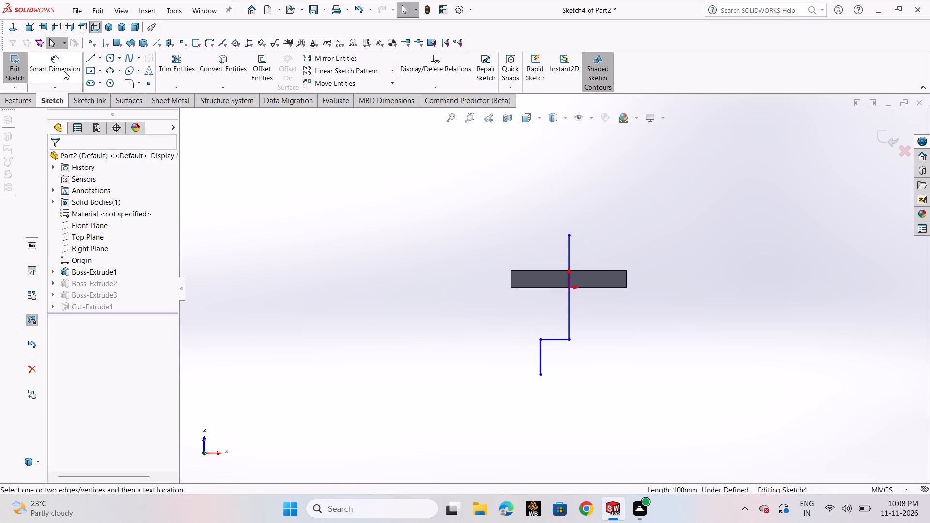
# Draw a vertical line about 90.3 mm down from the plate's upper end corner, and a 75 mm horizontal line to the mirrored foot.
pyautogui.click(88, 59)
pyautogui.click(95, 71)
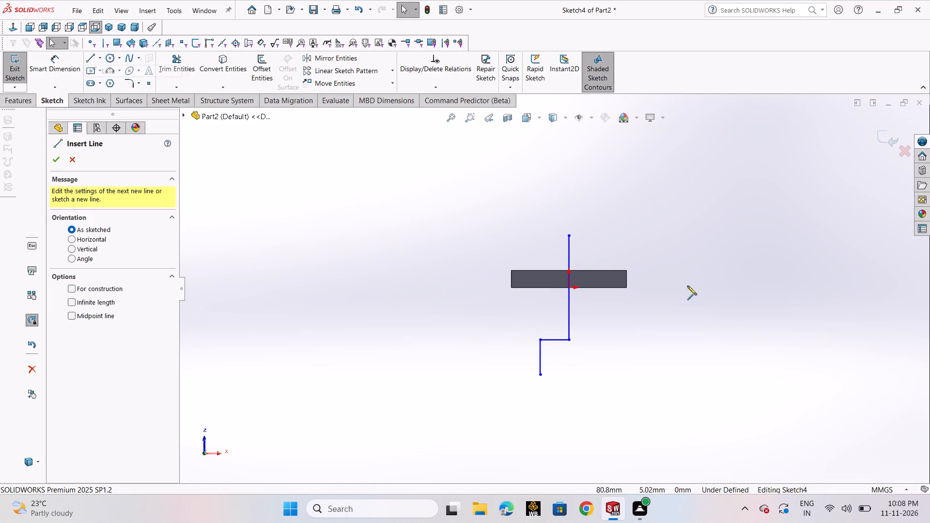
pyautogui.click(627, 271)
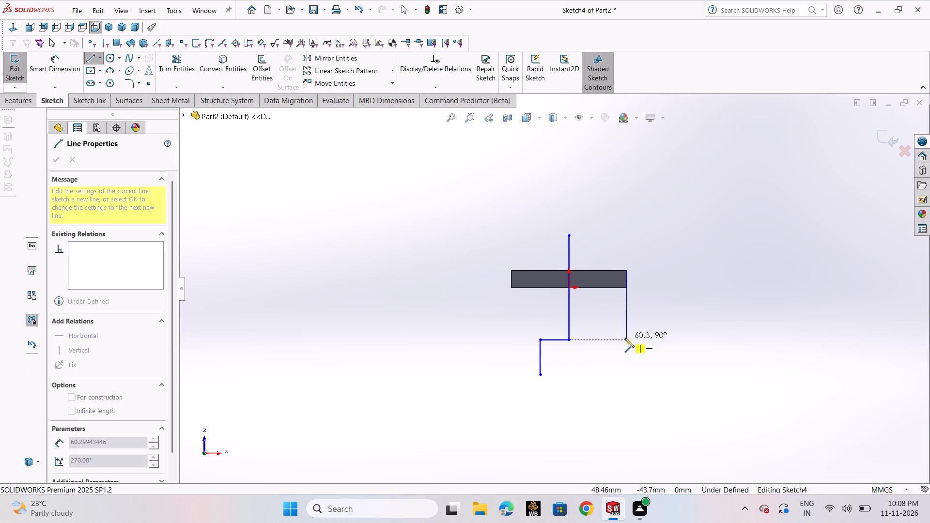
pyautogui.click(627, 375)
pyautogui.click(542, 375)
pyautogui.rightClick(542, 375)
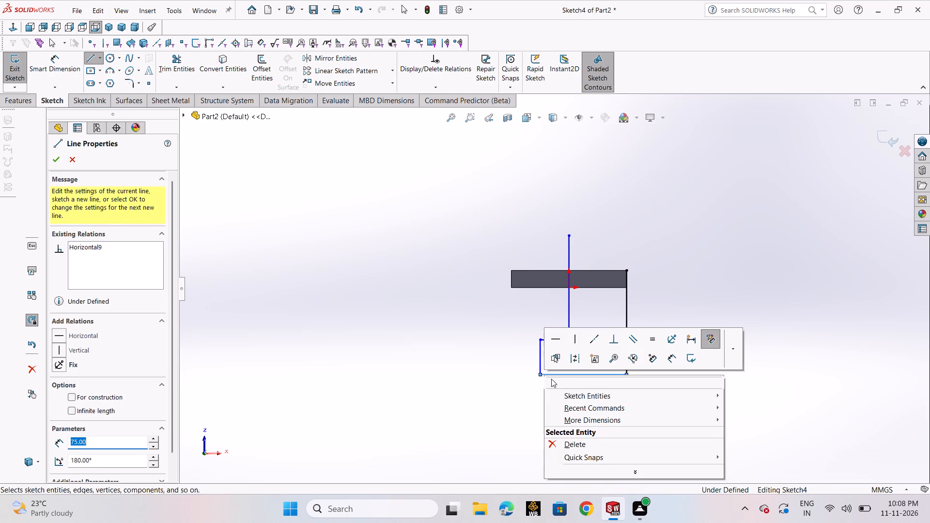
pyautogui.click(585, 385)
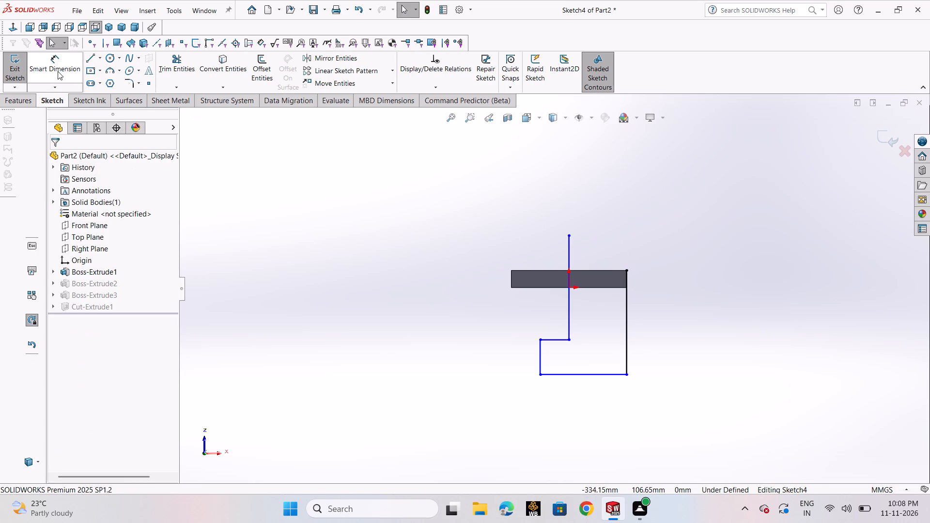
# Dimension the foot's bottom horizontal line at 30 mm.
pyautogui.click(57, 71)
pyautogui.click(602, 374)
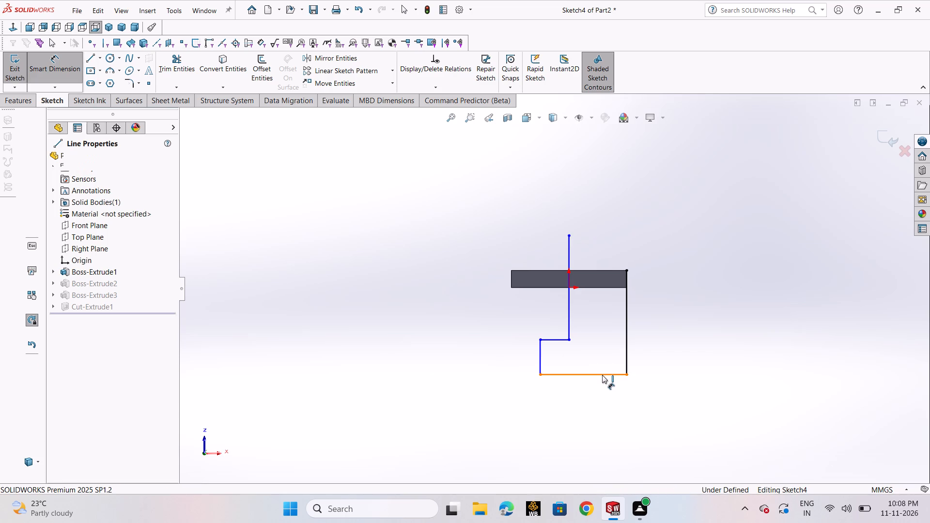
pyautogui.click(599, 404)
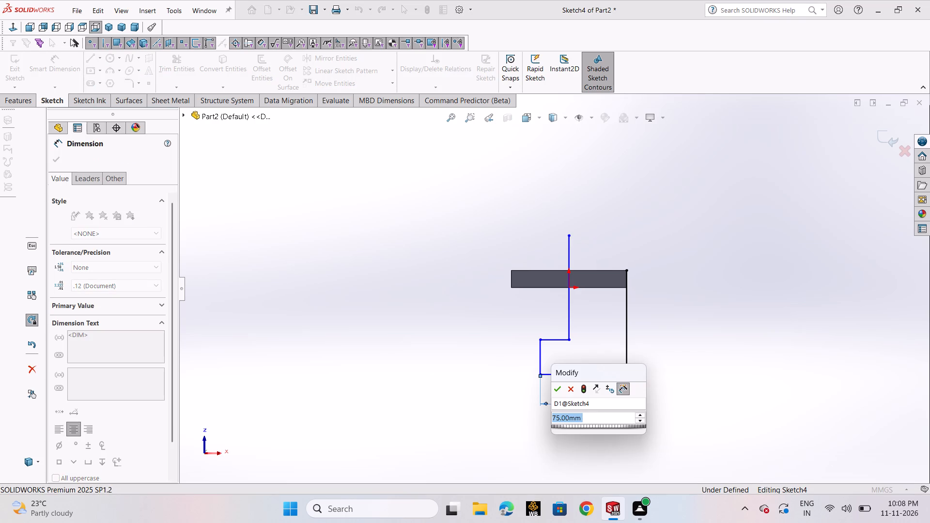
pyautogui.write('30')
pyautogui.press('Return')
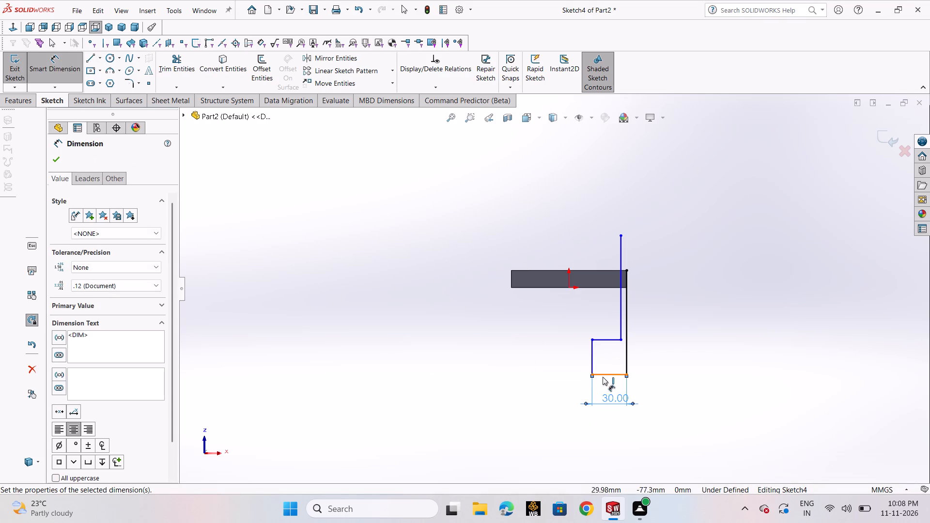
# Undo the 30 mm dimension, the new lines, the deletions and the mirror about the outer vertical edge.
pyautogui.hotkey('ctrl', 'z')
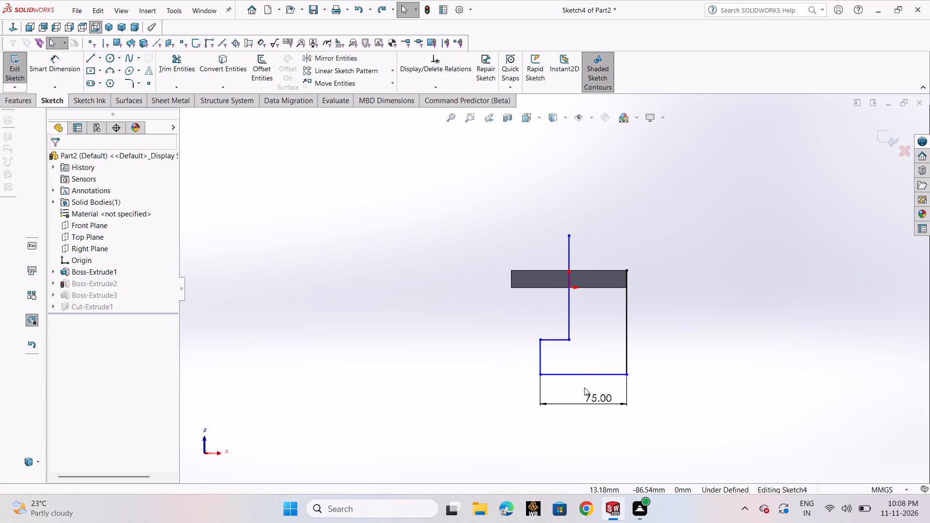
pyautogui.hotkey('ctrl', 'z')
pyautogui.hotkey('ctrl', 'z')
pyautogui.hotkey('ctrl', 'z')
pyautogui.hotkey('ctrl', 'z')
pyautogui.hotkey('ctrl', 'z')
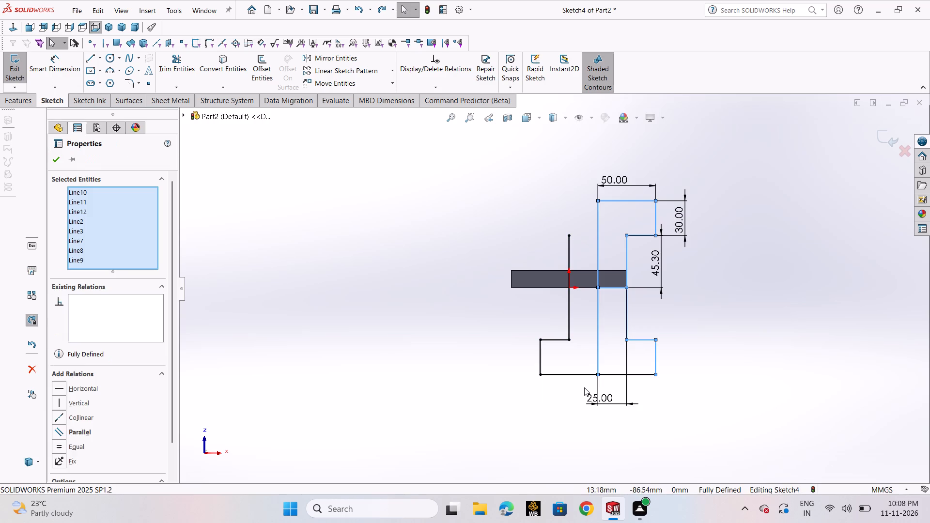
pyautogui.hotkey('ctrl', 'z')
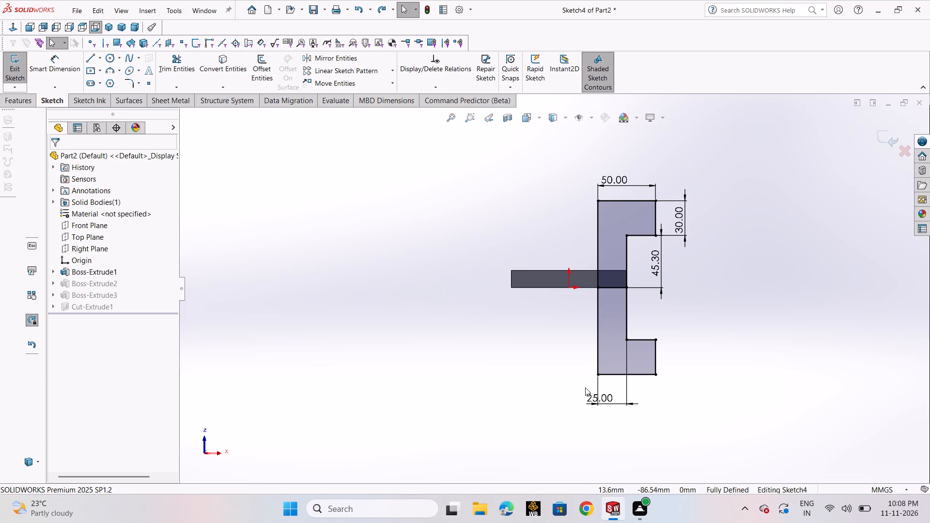
# Draw a horizontal line from the lower foot's inner corner across the stem and past its outer vertical edge.
pyautogui.click(92, 59)
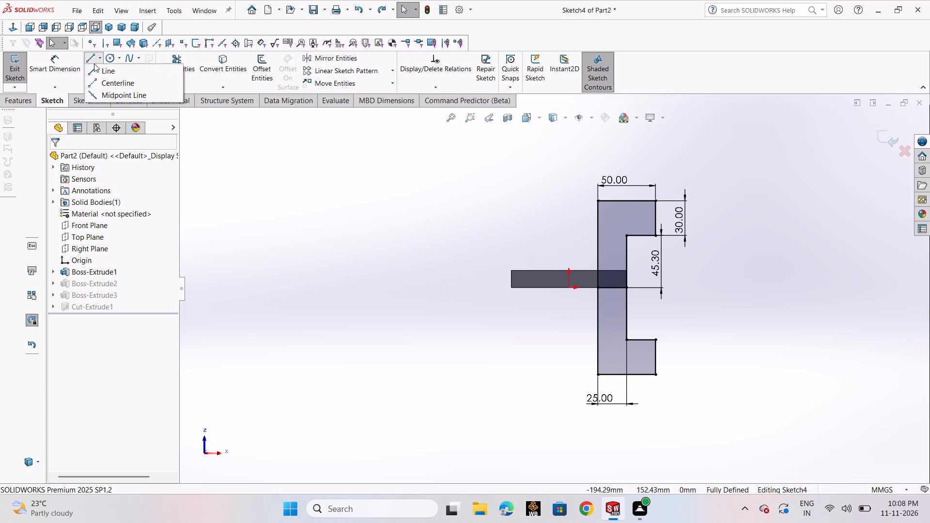
pyautogui.click(98, 71)
pyautogui.click(629, 341)
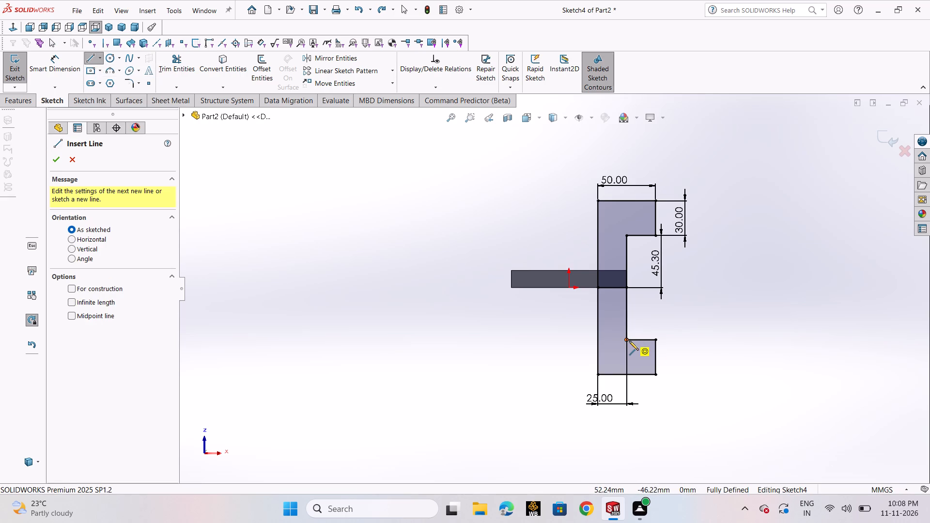
pyautogui.click(553, 339)
pyautogui.rightClick(552, 337)
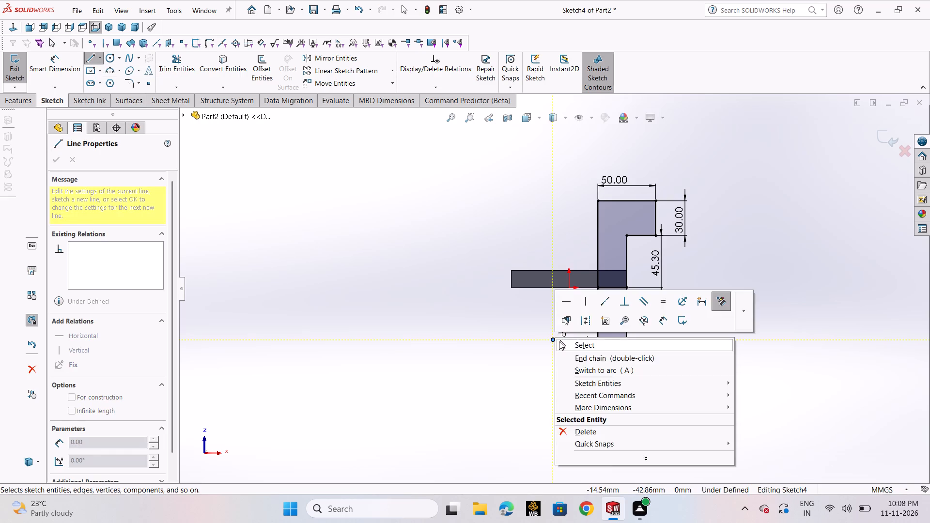
pyautogui.click(565, 343)
# Trim the new horizontal line's overhang beyond the stem's outer vertical edge and close the Trim command.
pyautogui.click(174, 69)
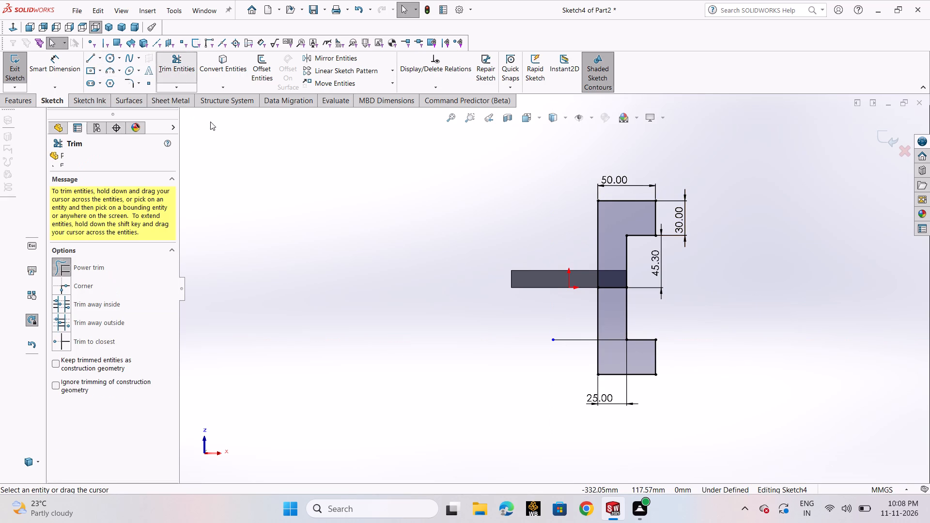
pyautogui.moveTo(578, 322); pyautogui.dragTo(587, 350)
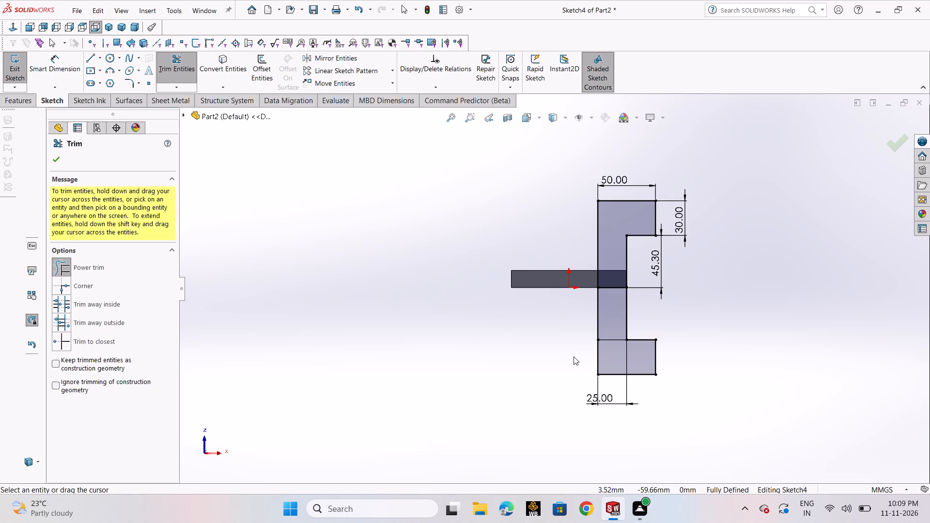
pyautogui.click(53, 157)
# Delete the upper foot's three lines along with the 50 mm, 30 mm and 45.30 mm dimensions.
pyautogui.moveTo(481, 140); pyautogui.dragTo(634, 237)
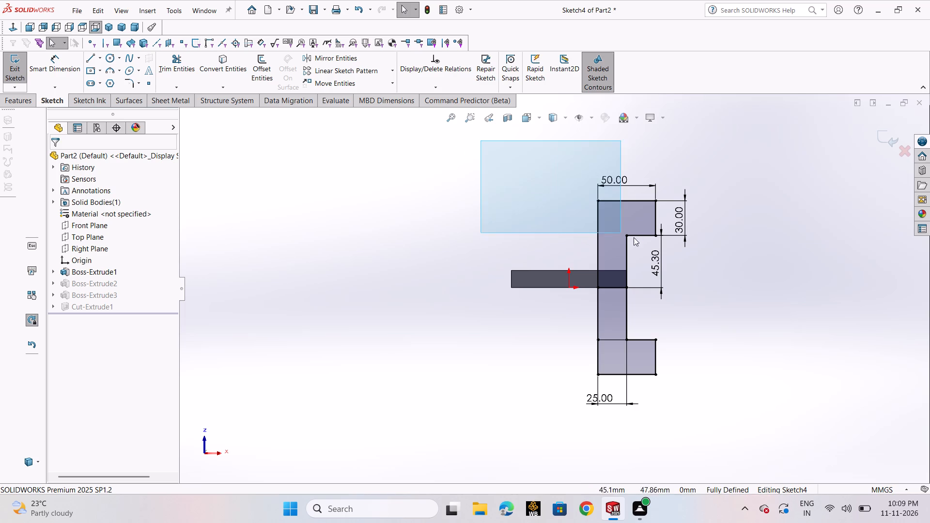
pyautogui.moveTo(634, 237); pyautogui.dragTo(718, 287)
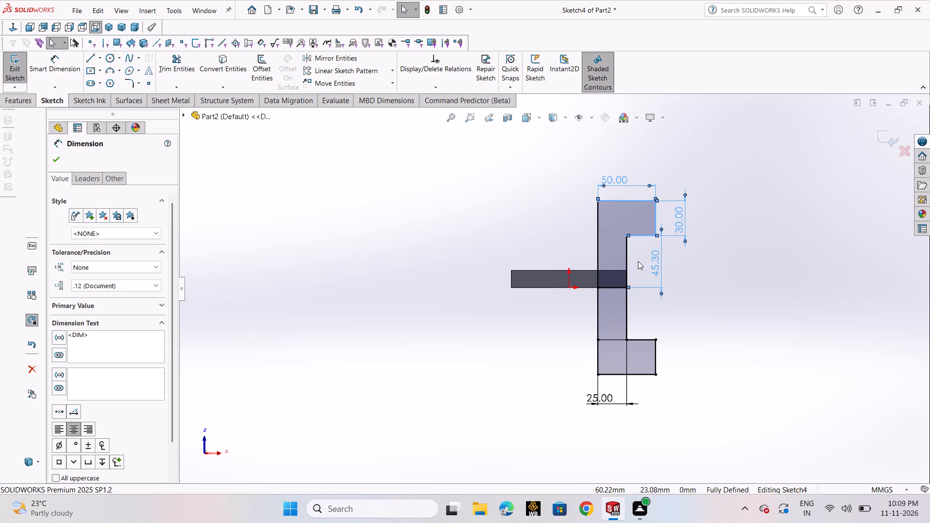
pyautogui.press('Delete')
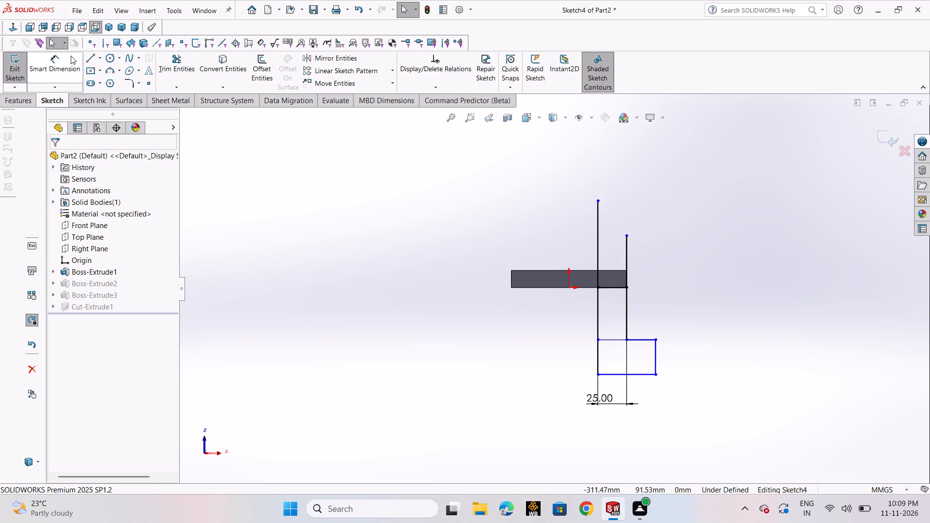
# Trim the two leftover vertical lines back to the plate's lower long edge and close the Trim command.
pyautogui.click(162, 68)
pyautogui.moveTo(509, 227); pyautogui.dragTo(646, 241)
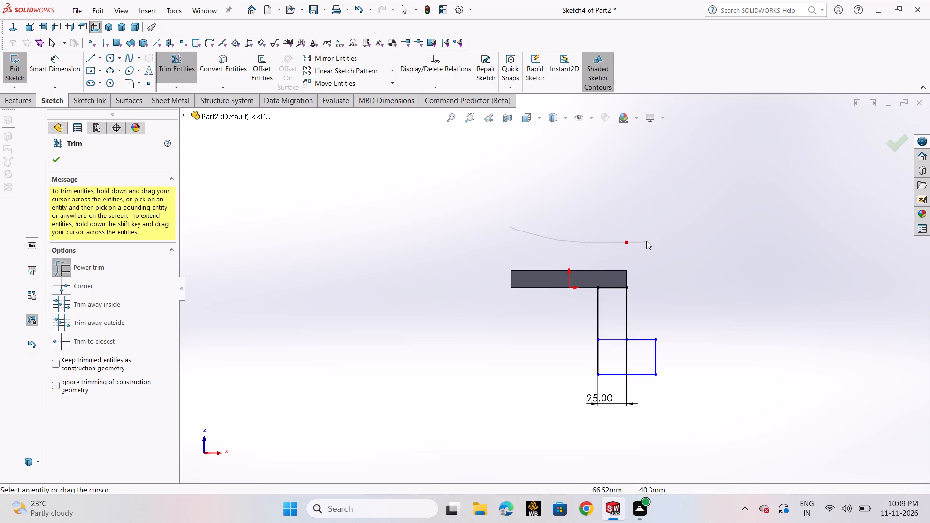
pyautogui.moveTo(646, 241); pyautogui.dragTo(647, 241)
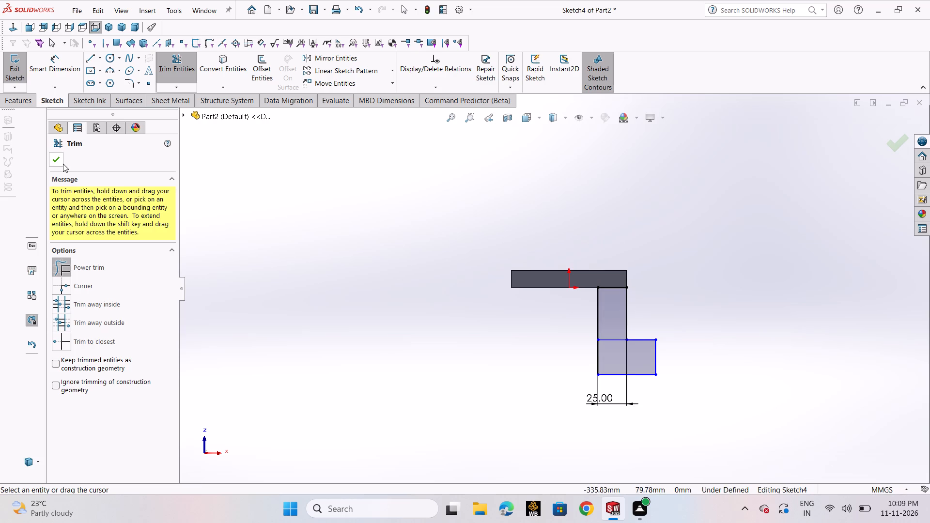
pyautogui.click(61, 163)
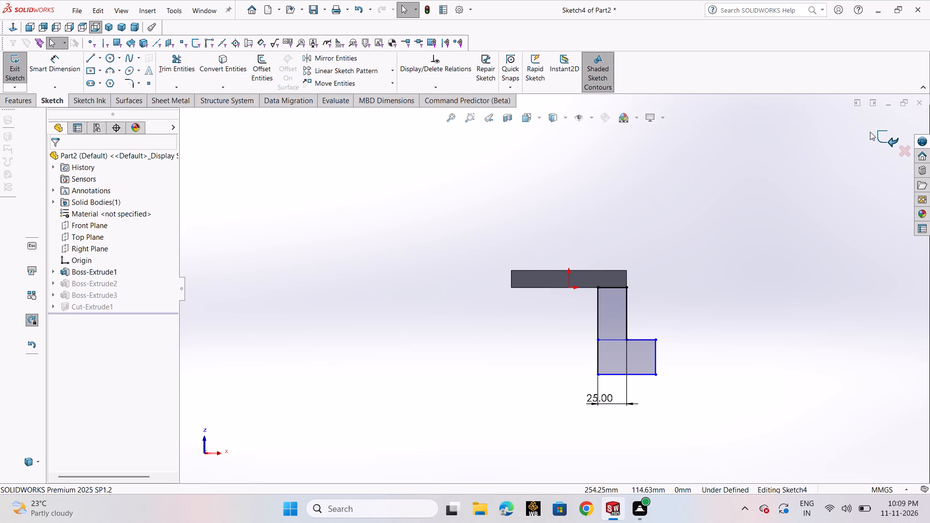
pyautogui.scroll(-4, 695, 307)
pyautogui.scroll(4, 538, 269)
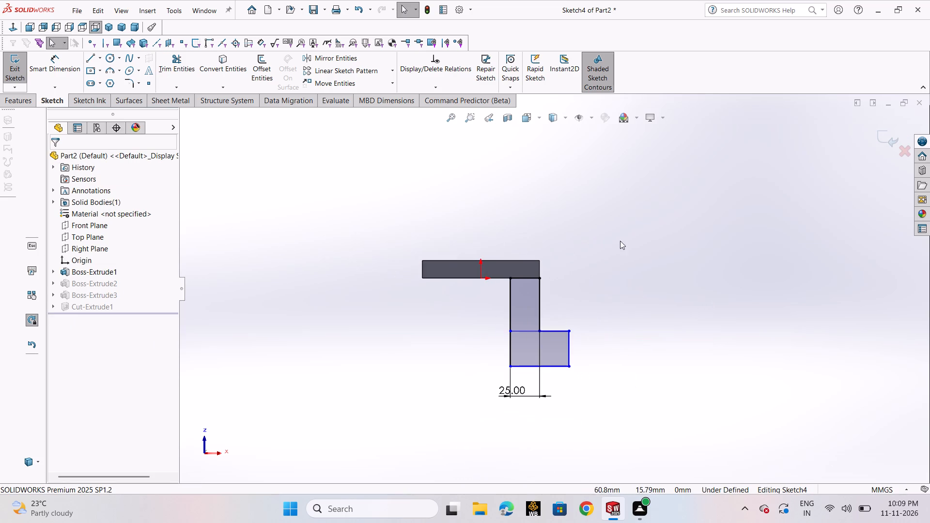
# Check the block sketch for feature problems, delete the foot's 25 mm horizontal line beside the stem, and close Repair Sketch.
pyautogui.click(881, 141)
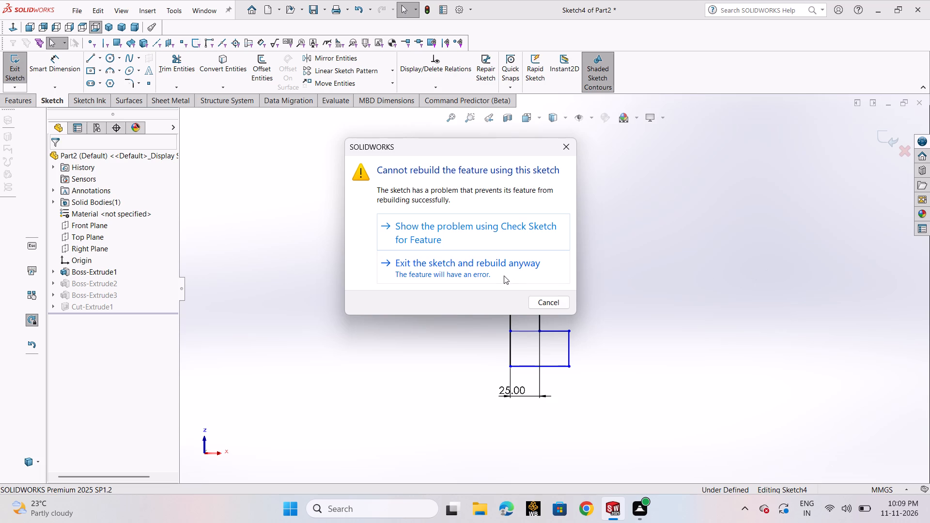
pyautogui.click(503, 235)
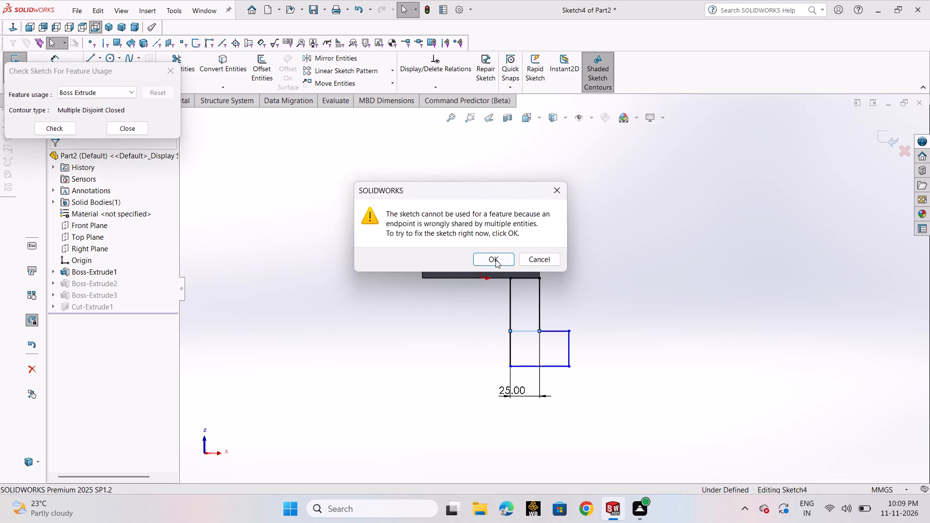
pyautogui.click(493, 258)
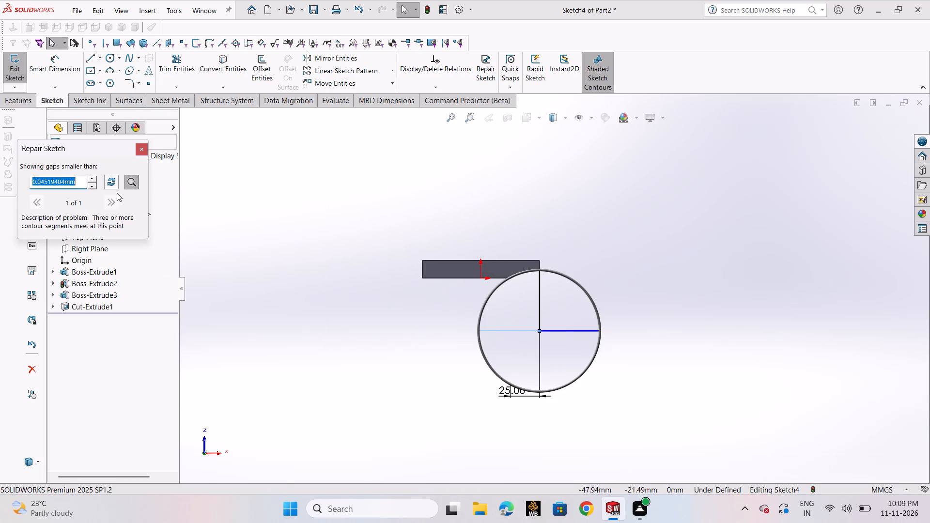
pyautogui.click(130, 182)
pyautogui.scroll(-5, 559, 331)
pyautogui.scroll(-4, 456, 300)
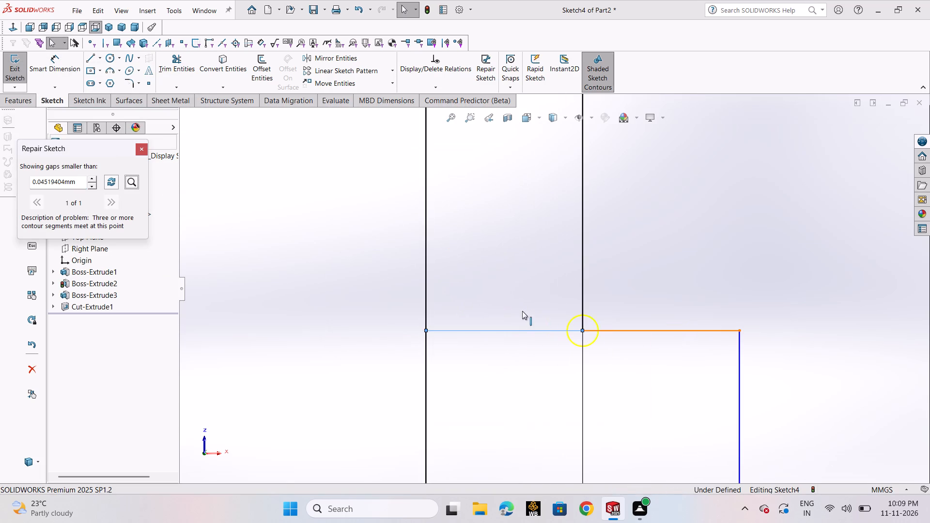
pyautogui.click(609, 332)
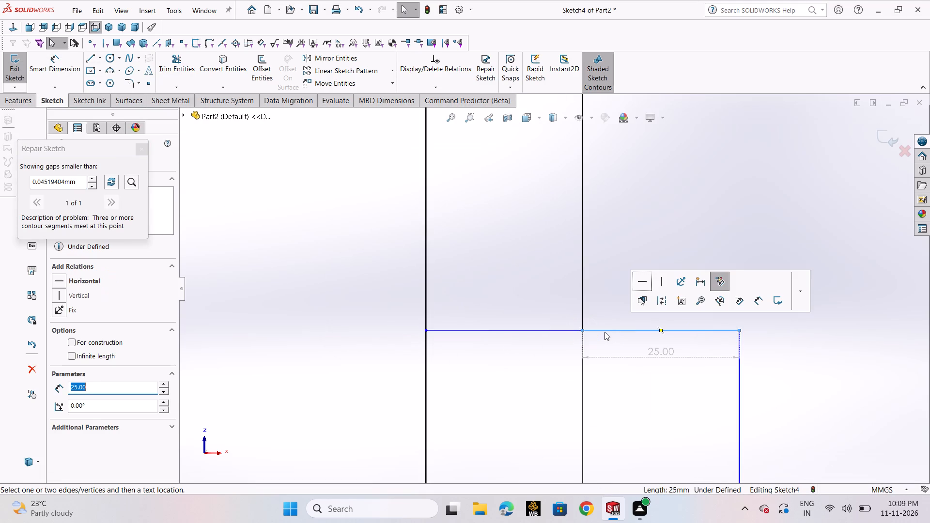
pyautogui.press('Delete')
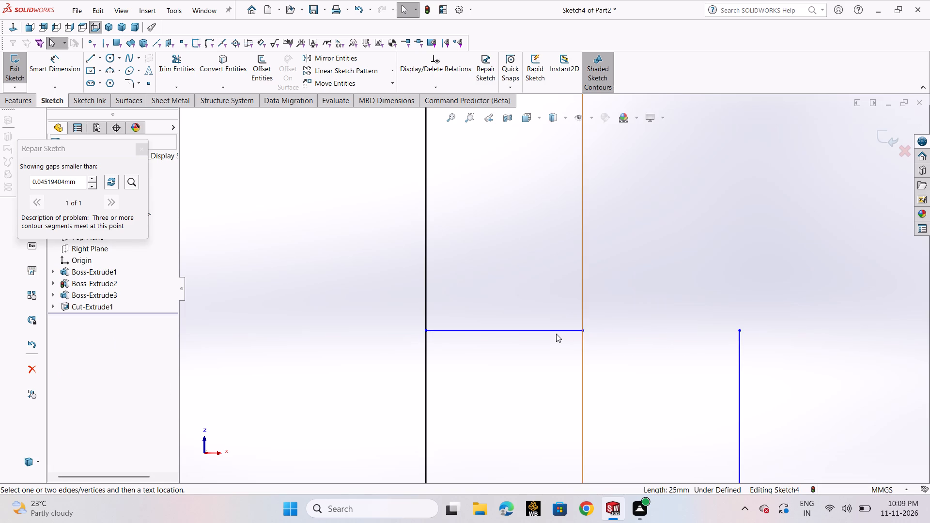
pyautogui.click(143, 151)
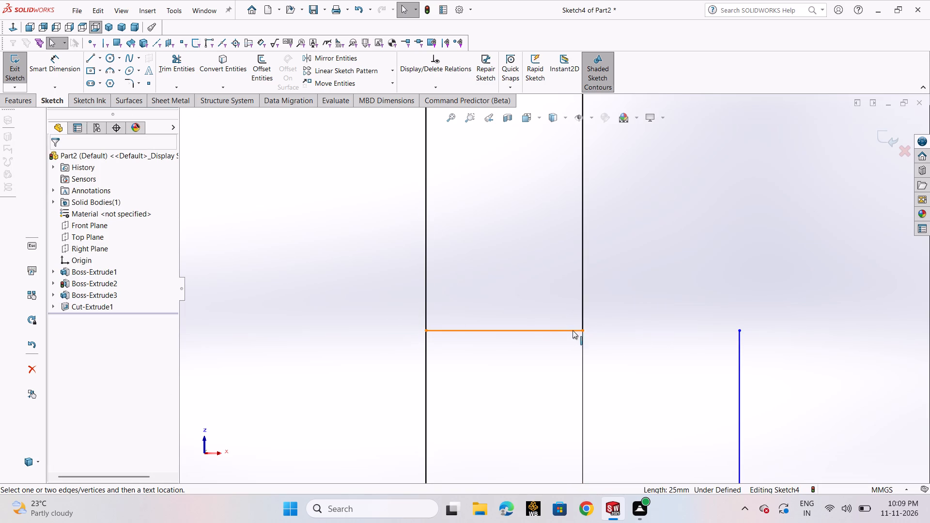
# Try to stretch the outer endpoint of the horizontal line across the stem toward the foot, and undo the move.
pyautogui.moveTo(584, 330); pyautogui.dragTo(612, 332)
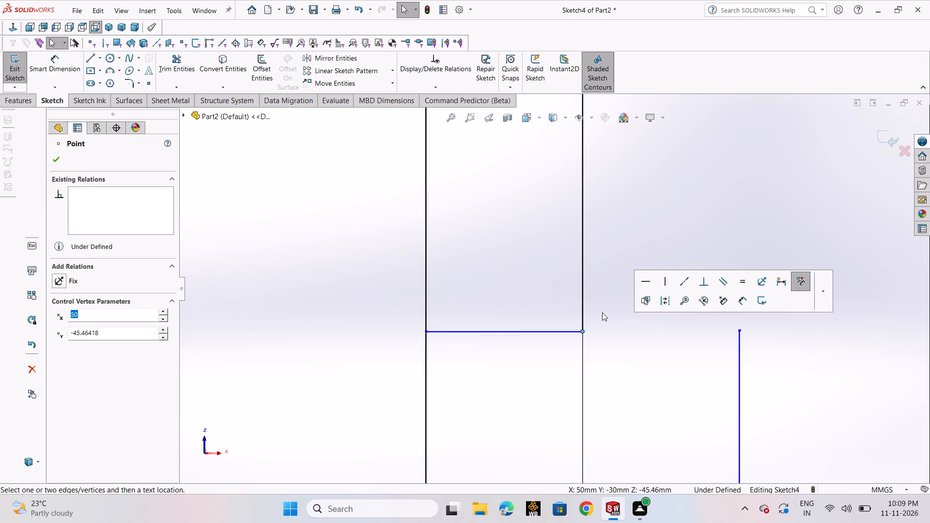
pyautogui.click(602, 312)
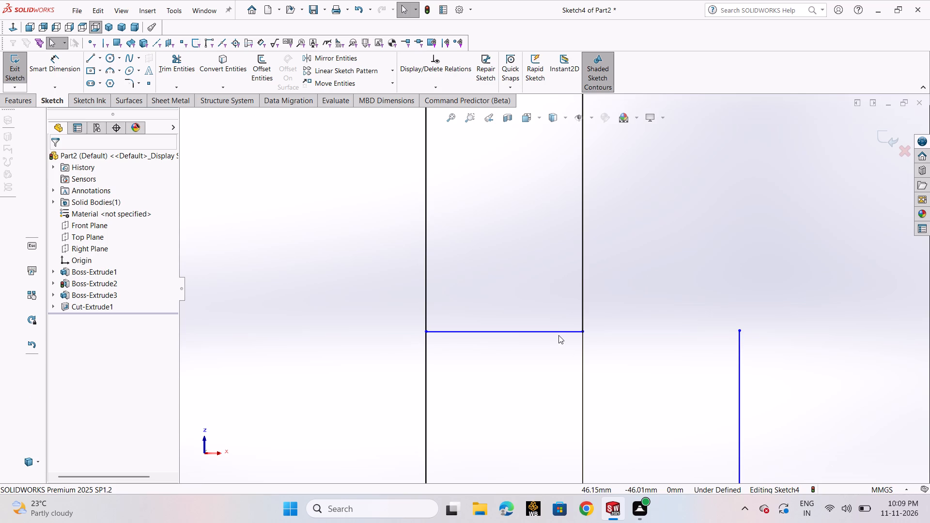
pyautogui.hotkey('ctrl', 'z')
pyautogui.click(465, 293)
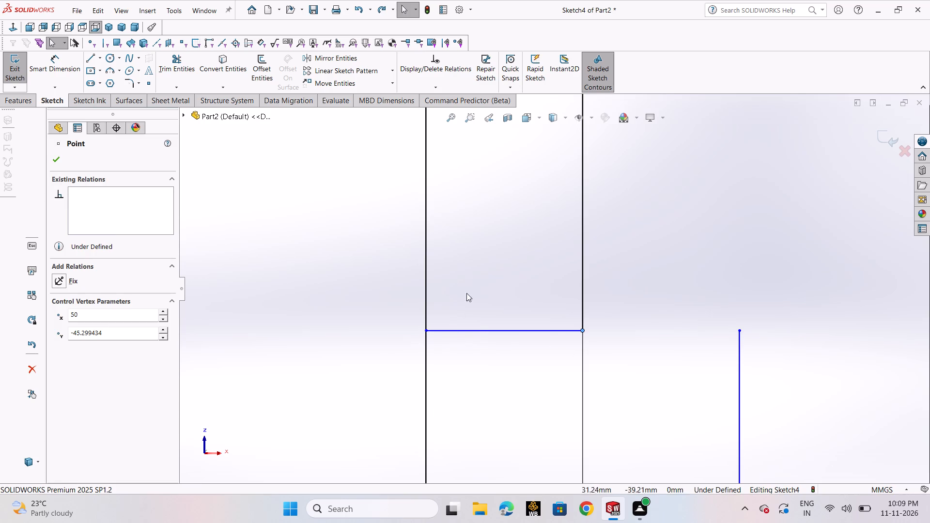
# Delete the horizontal line crossing the stem, including its associated references.
pyautogui.click(477, 329)
pyautogui.press('Delete')
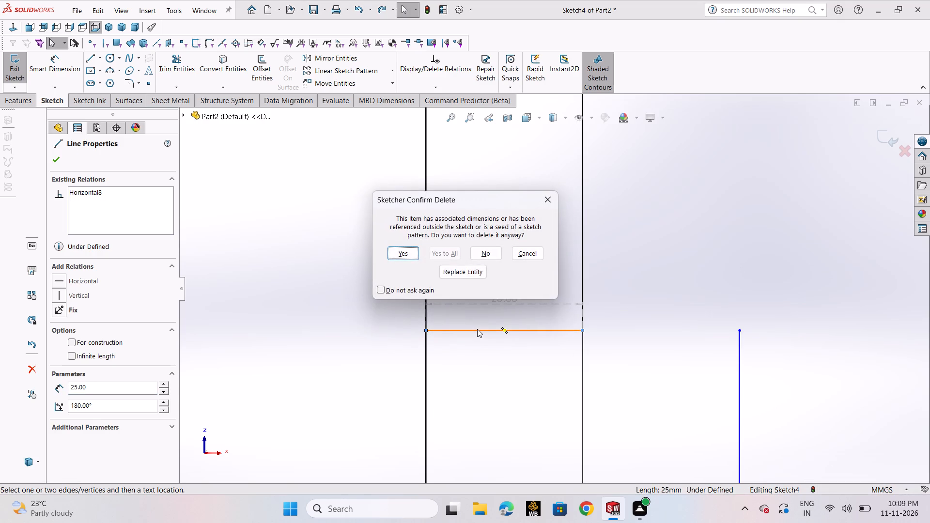
pyautogui.click(405, 257)
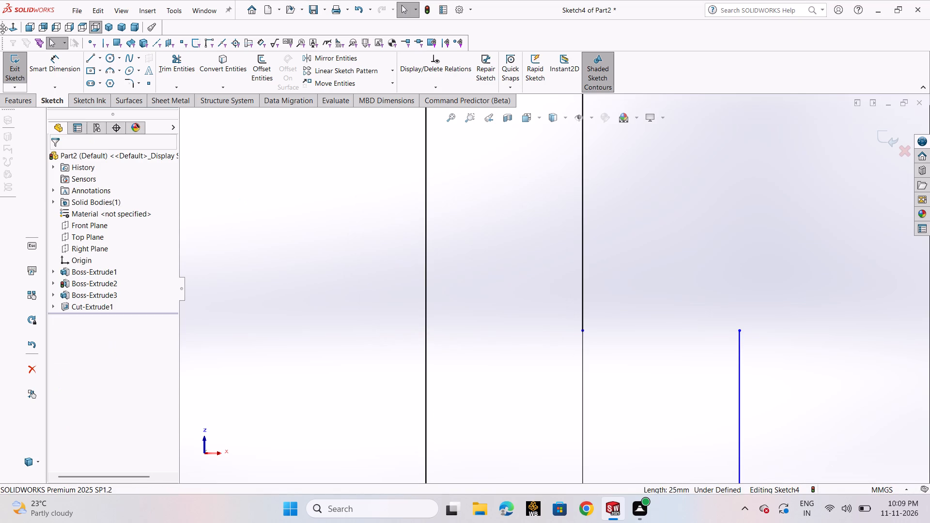
# Draw a 25 mm horizontal line from the stem's outer edge endpoint to the open end of the foot's outer vertical edge.
pyautogui.click(92, 55)
pyautogui.click(100, 71)
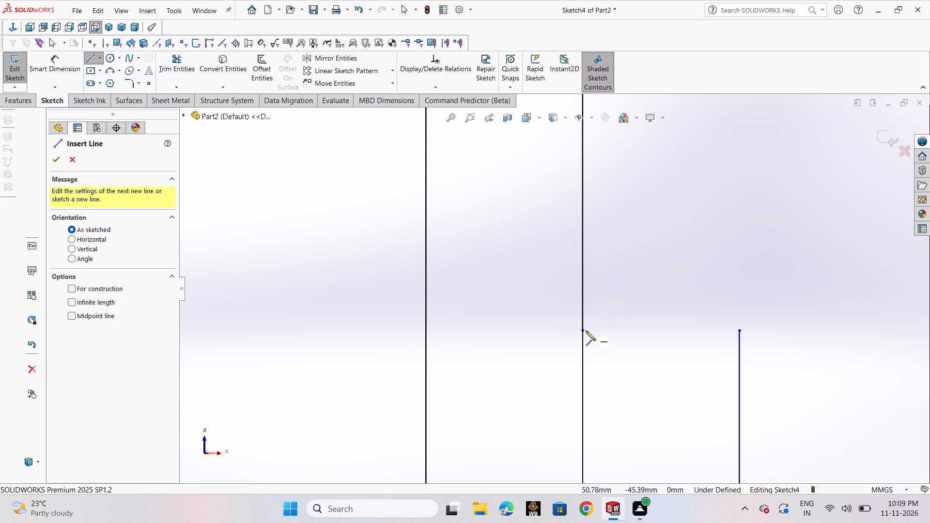
pyautogui.click(585, 331)
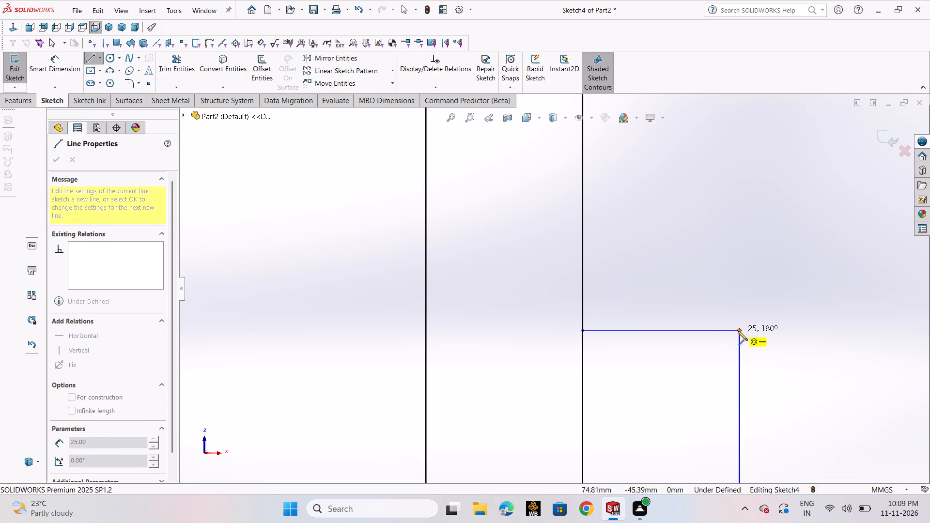
pyautogui.click(738, 332)
pyautogui.rightClick(709, 301)
pyautogui.click(721, 311)
pyautogui.scroll(5, 749, 213)
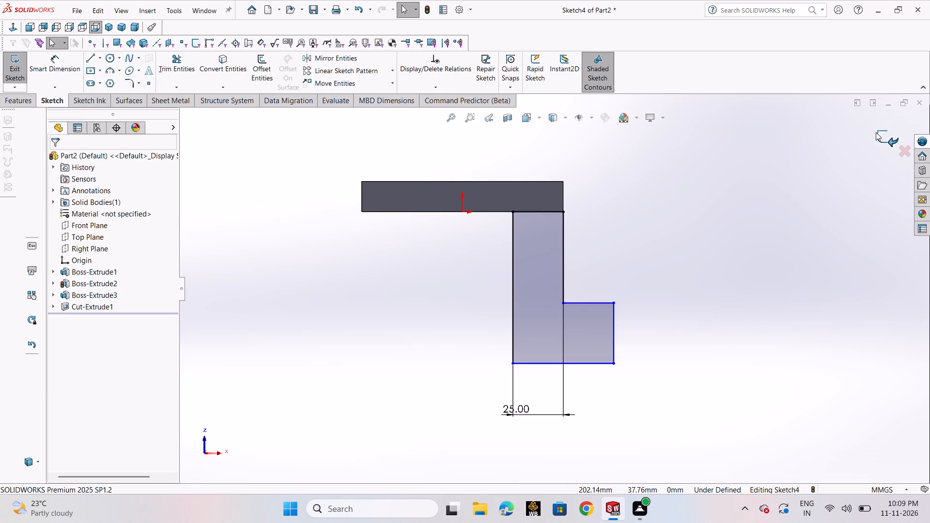
# Exit the block sketch and continue the rebuild, ignoring the Sketch5 error.
pyautogui.click(878, 136)
pyautogui.scroll(3, 651, 253)
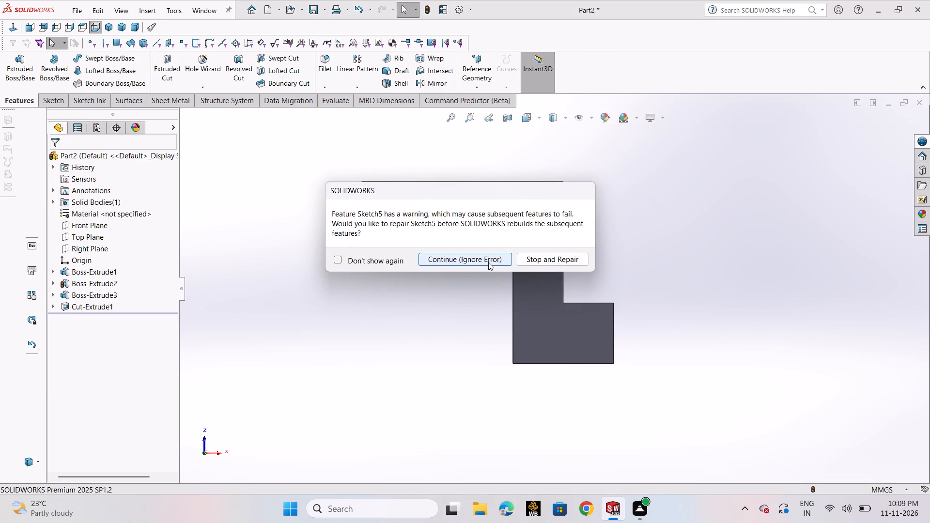
pyautogui.click(488, 262)
pyautogui.scroll(2, 679, 254)
pyautogui.click(334, 154)
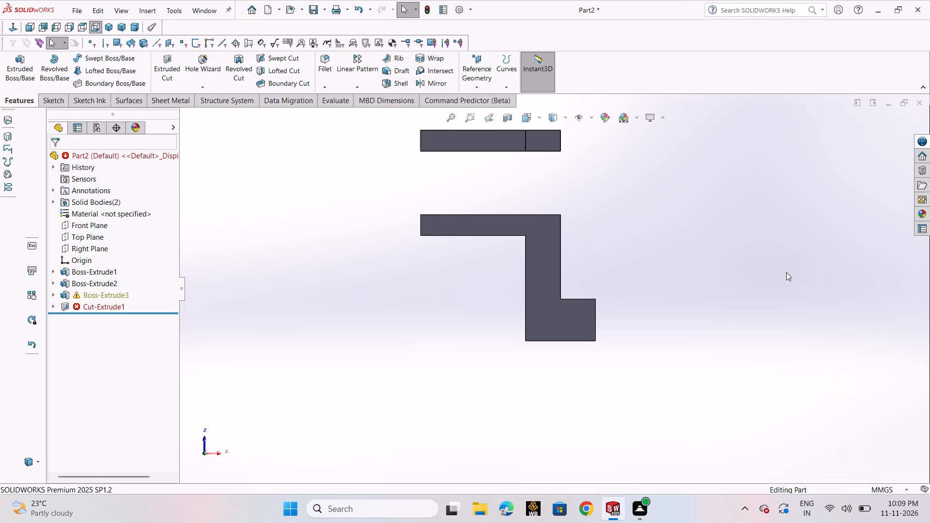
# Open Sketch6 of Cut-Extrude1 for editing and delete its 13 mm circle.
pyautogui.scroll(1, 787, 272)
pyautogui.scroll(2, 690, 259)
pyautogui.moveTo(673, 245); pyautogui.dragTo(591, 419, button='middle')
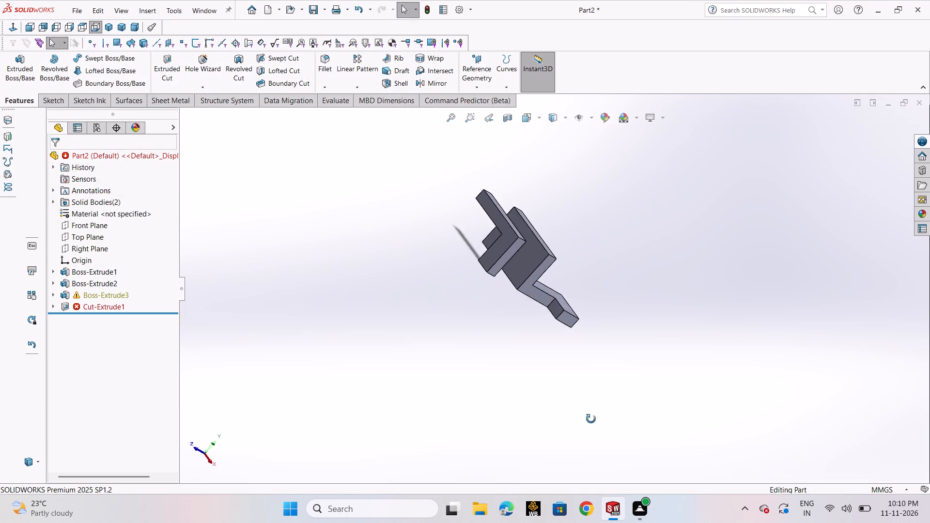
pyautogui.moveTo(591, 419); pyautogui.dragTo(501, 399, button='middle')
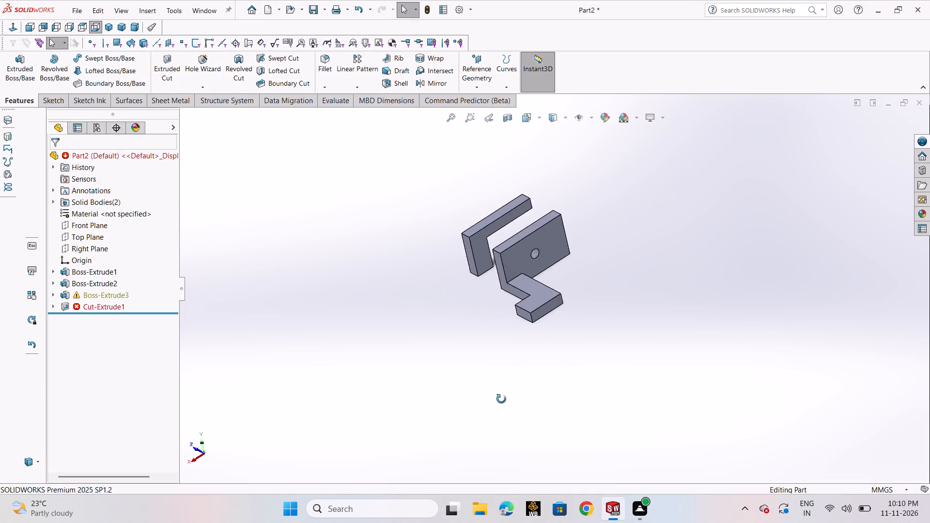
pyautogui.moveTo(501, 399); pyautogui.dragTo(520, 362, button='middle')
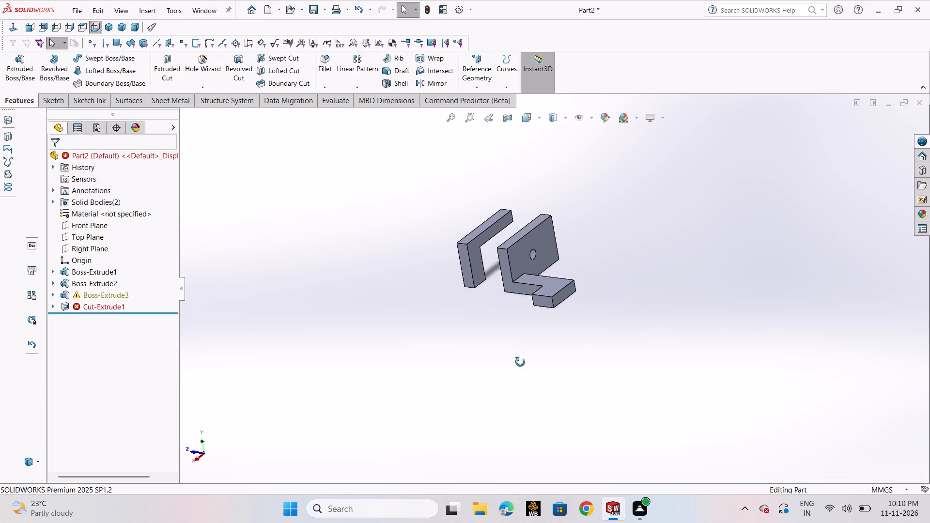
pyautogui.moveTo(520, 362); pyautogui.dragTo(548, 356, button='middle')
pyautogui.click(111, 308)
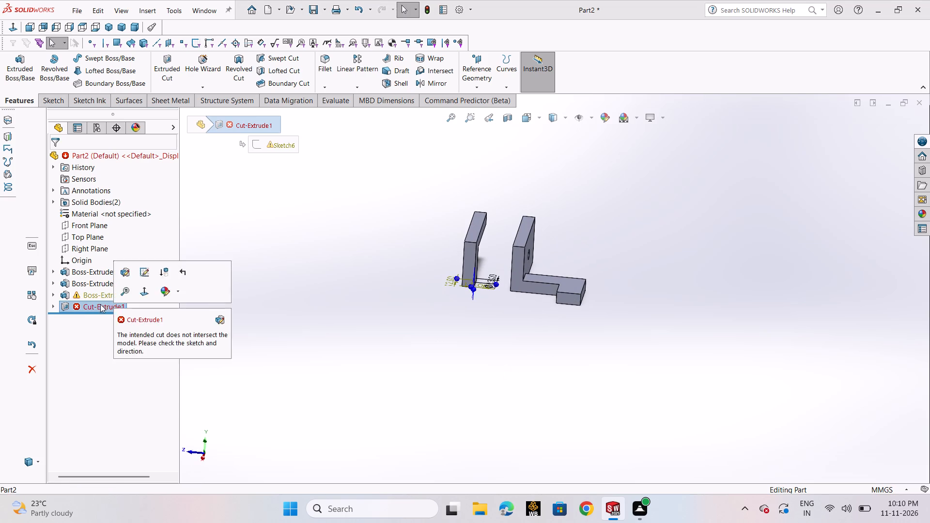
pyautogui.click(53, 307)
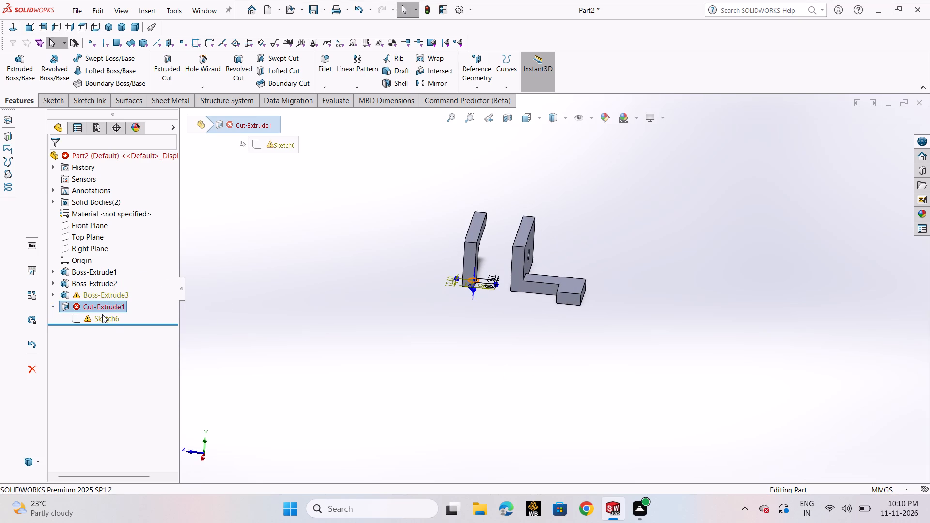
pyautogui.click(105, 316)
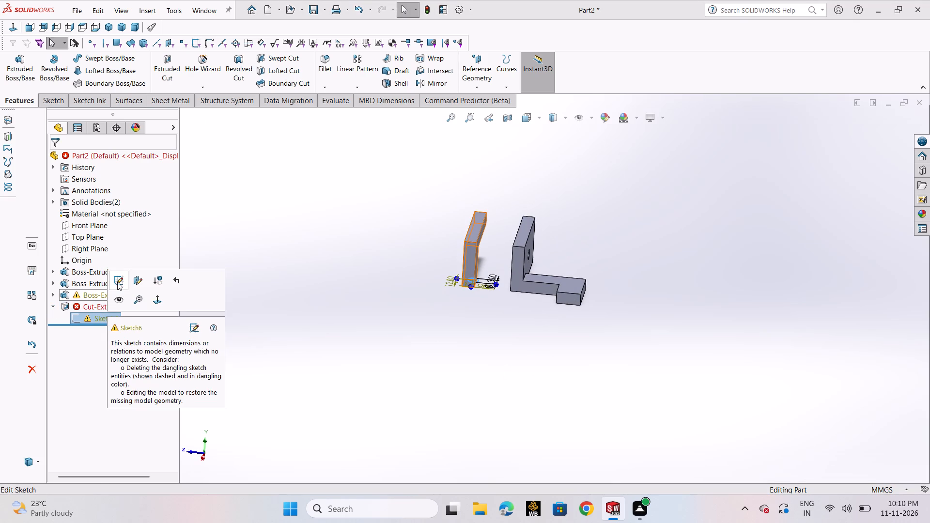
pyautogui.click(117, 282)
pyautogui.scroll(2, 571, 308)
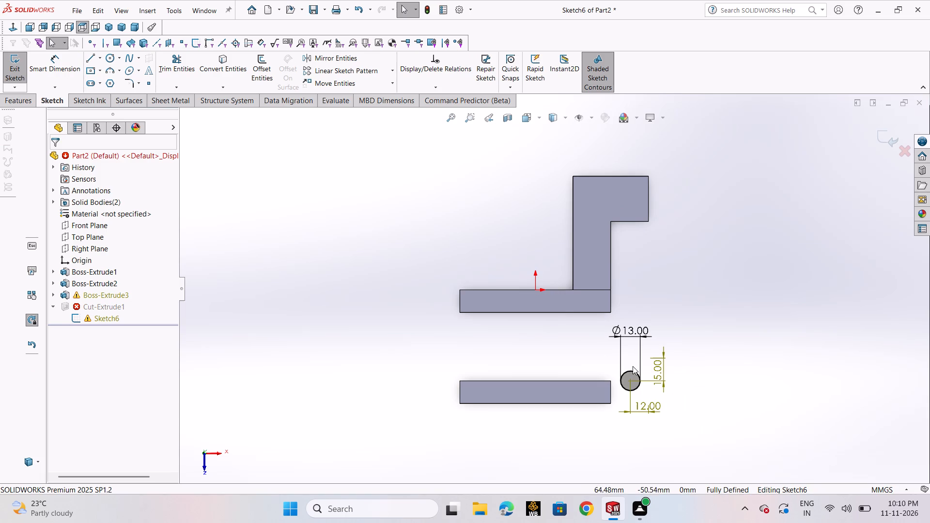
pyautogui.click(633, 369)
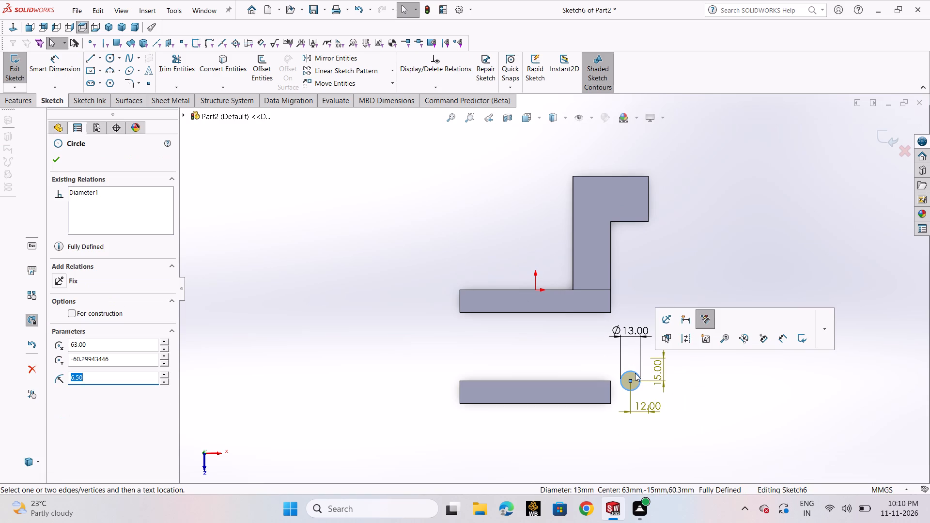
pyautogui.press('Delete')
pyautogui.click(393, 255)
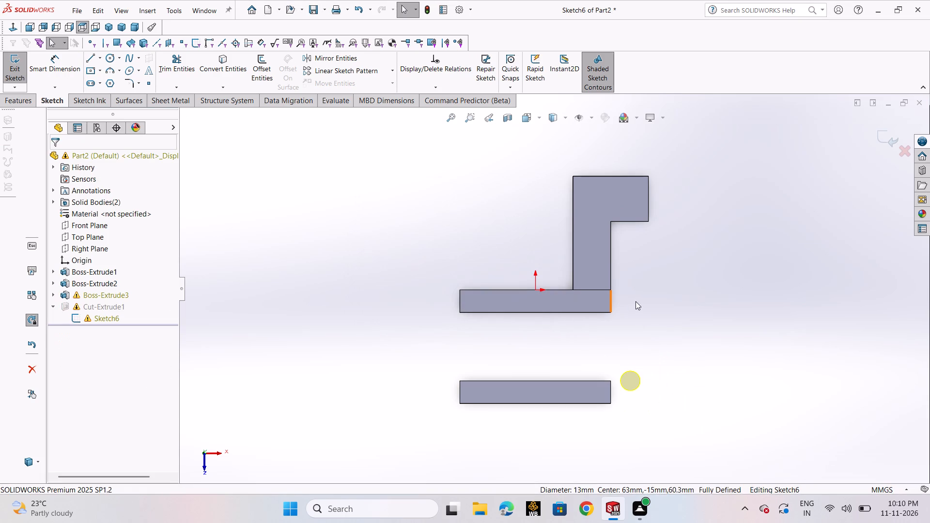
# Examine the detached inverted-L wall, Boss-Extrude3, and its Sketch5 in relation to the block.
pyautogui.scroll(3, 631, 317)
pyautogui.moveTo(639, 324); pyautogui.dragTo(575, 255, button='middle')
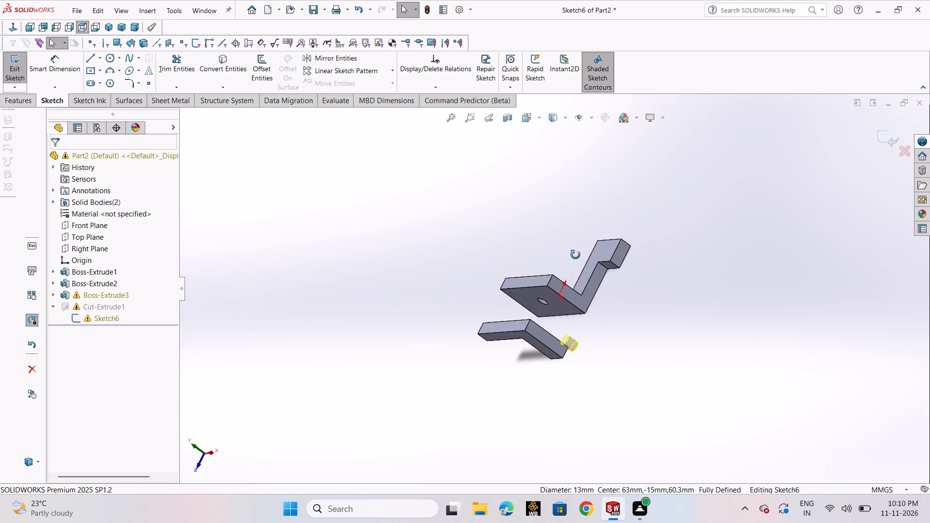
pyautogui.moveTo(575, 255); pyautogui.dragTo(546, 285, button='middle')
pyautogui.click(541, 216)
pyautogui.click(94, 300)
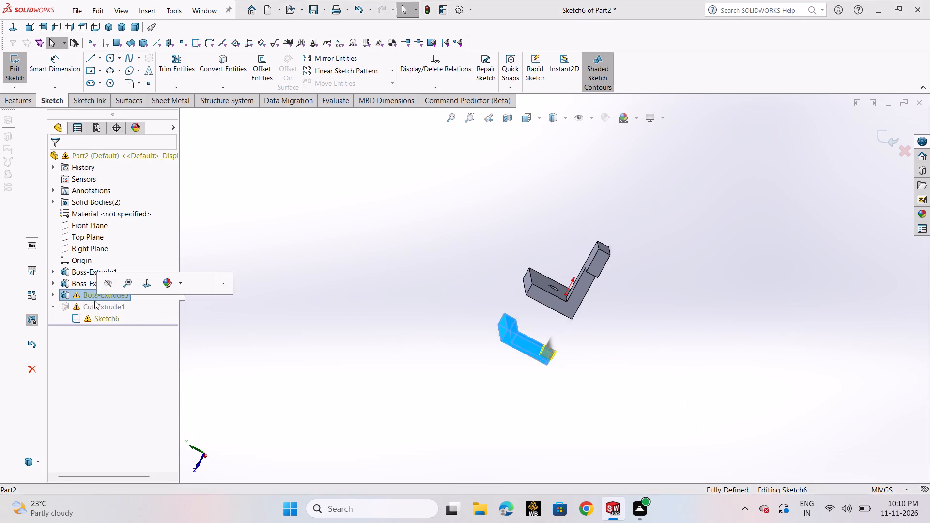
pyautogui.click(50, 295)
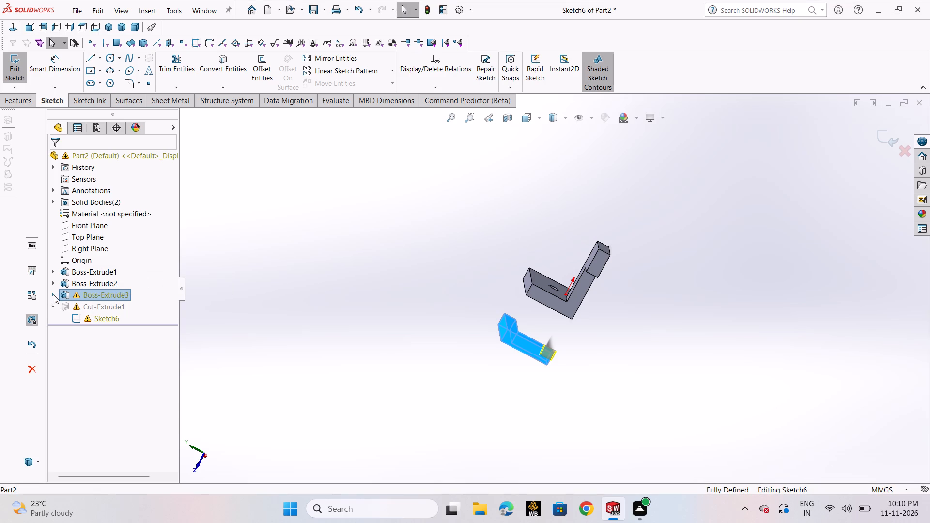
pyautogui.click(54, 295)
pyautogui.click(110, 311)
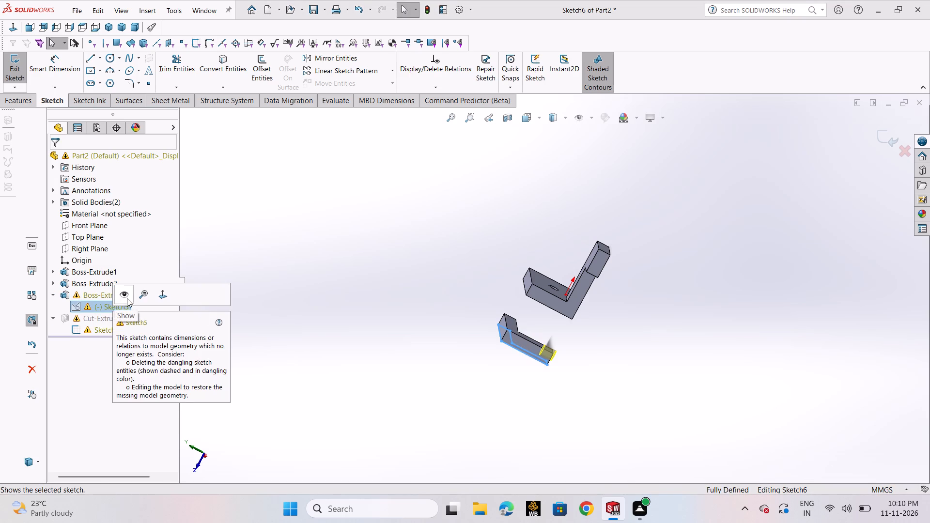
pyautogui.click(286, 277)
pyautogui.click(289, 270)
pyautogui.scroll(1, 666, 251)
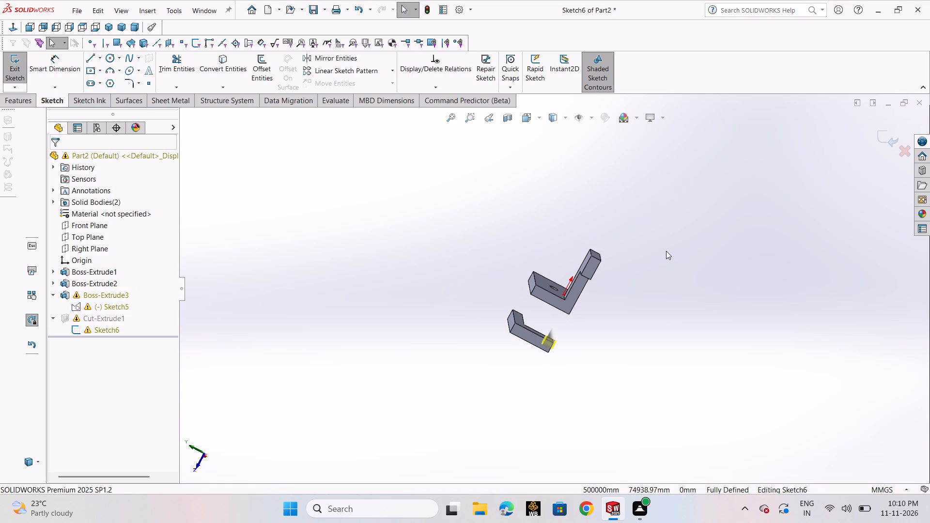
pyautogui.moveTo(659, 252); pyautogui.dragTo(649, 379)
# Exit the emptied cut sketch and dismiss the rebuild error report.
pyautogui.click(882, 138)
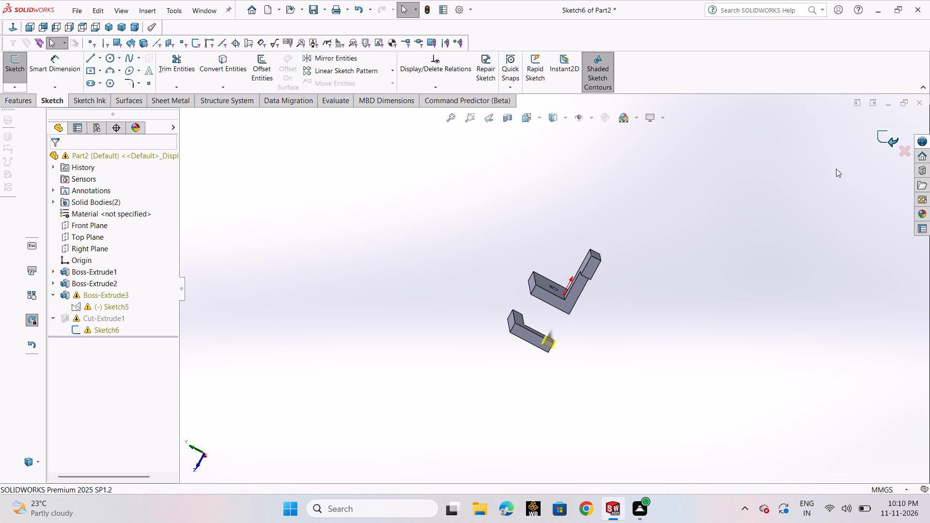
pyautogui.click(349, 113)
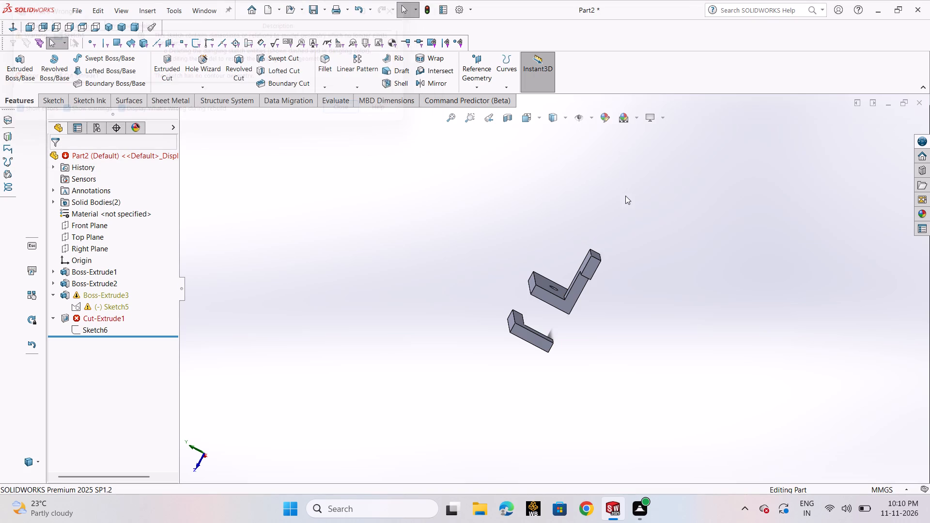
# Start a sketch on the stepped block's far end face and convert the face's outline into sketch entities.
pyautogui.moveTo(626, 226); pyautogui.dragTo(607, 342, button='middle')
pyautogui.scroll(-1, 613, 301)
pyautogui.click(573, 294)
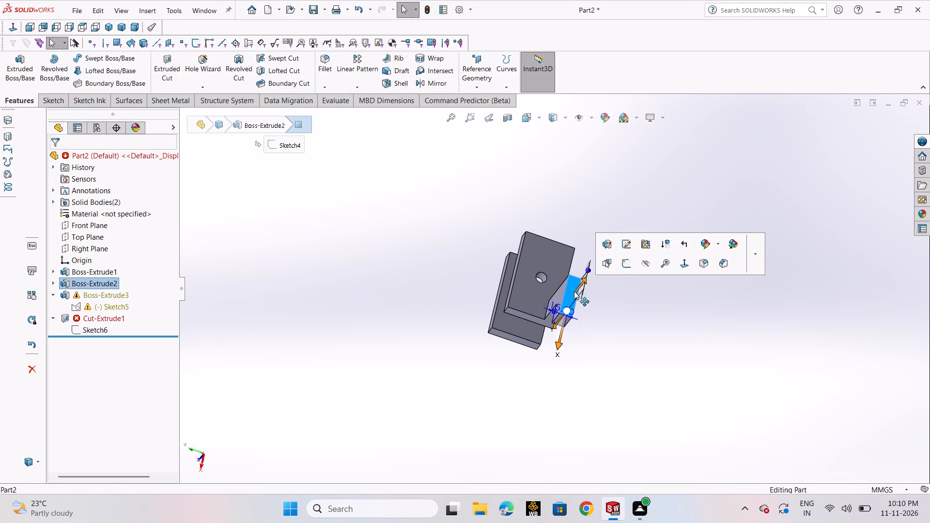
pyautogui.click(630, 266)
pyautogui.scroll(3, 588, 296)
pyautogui.click(219, 65)
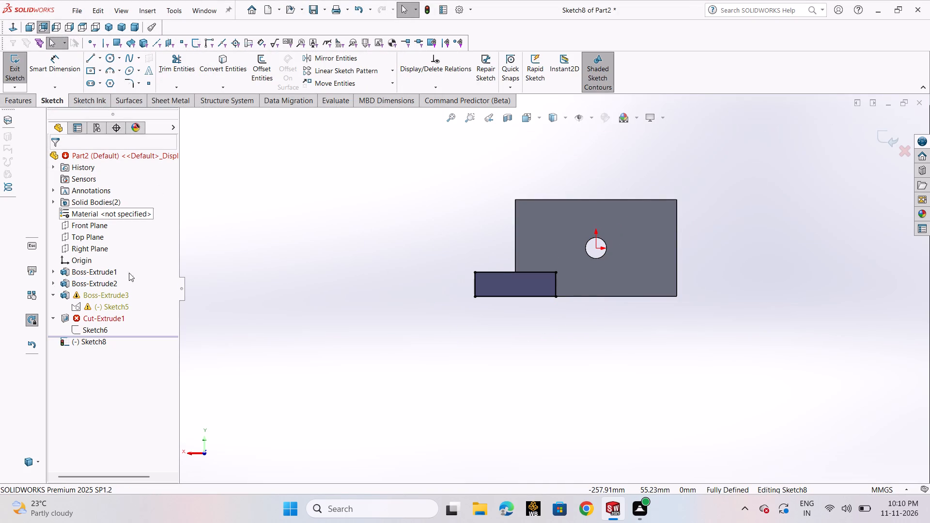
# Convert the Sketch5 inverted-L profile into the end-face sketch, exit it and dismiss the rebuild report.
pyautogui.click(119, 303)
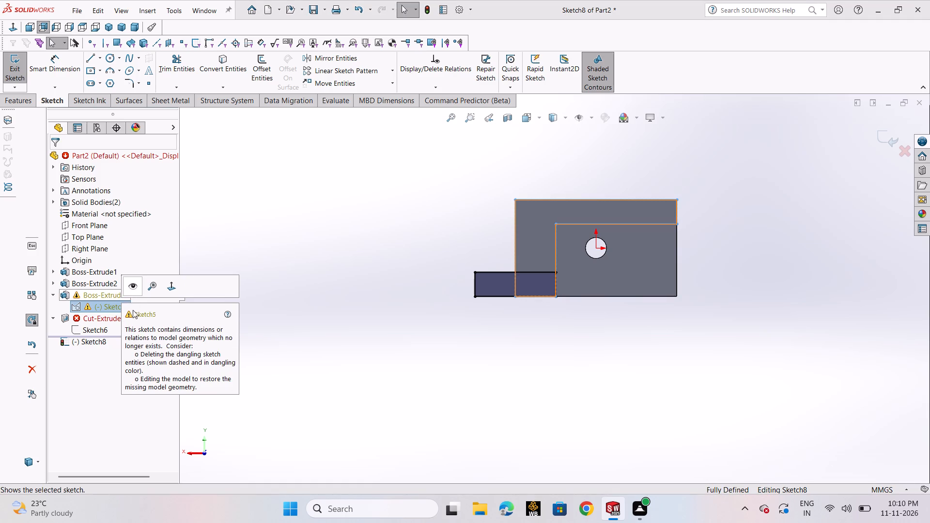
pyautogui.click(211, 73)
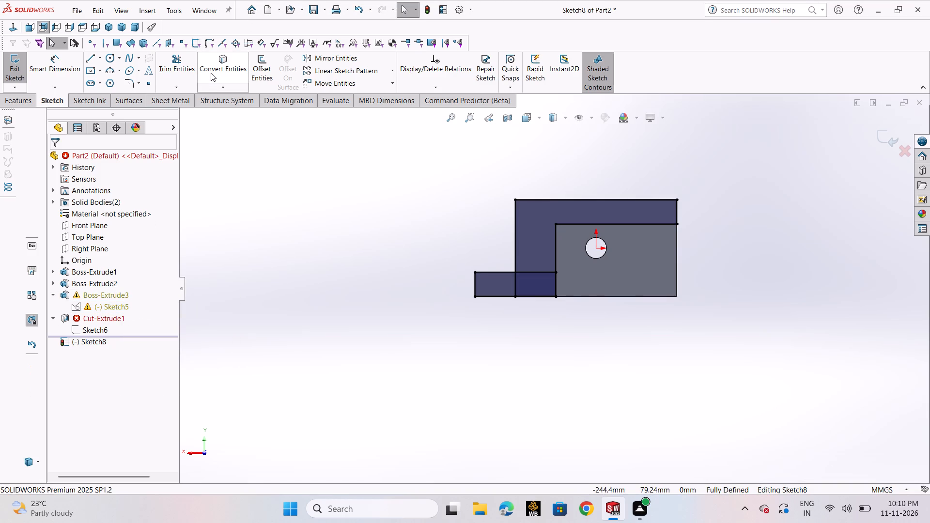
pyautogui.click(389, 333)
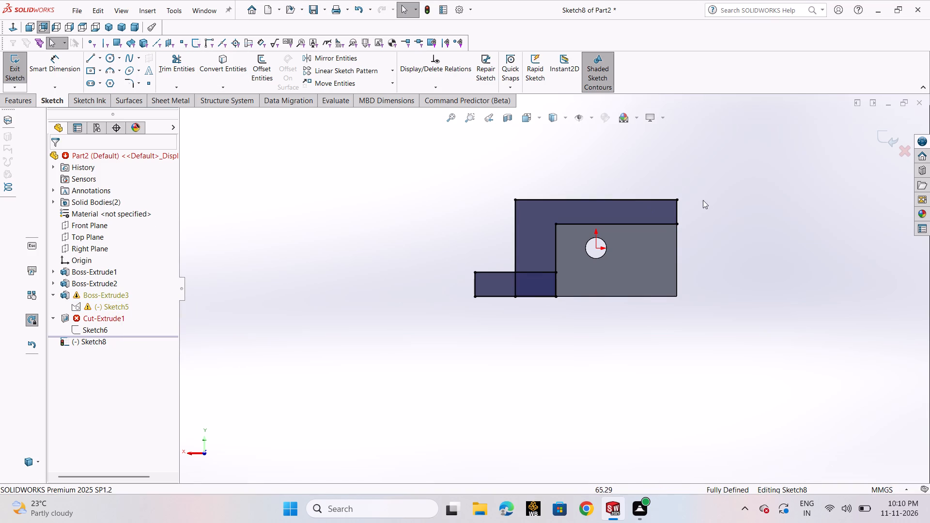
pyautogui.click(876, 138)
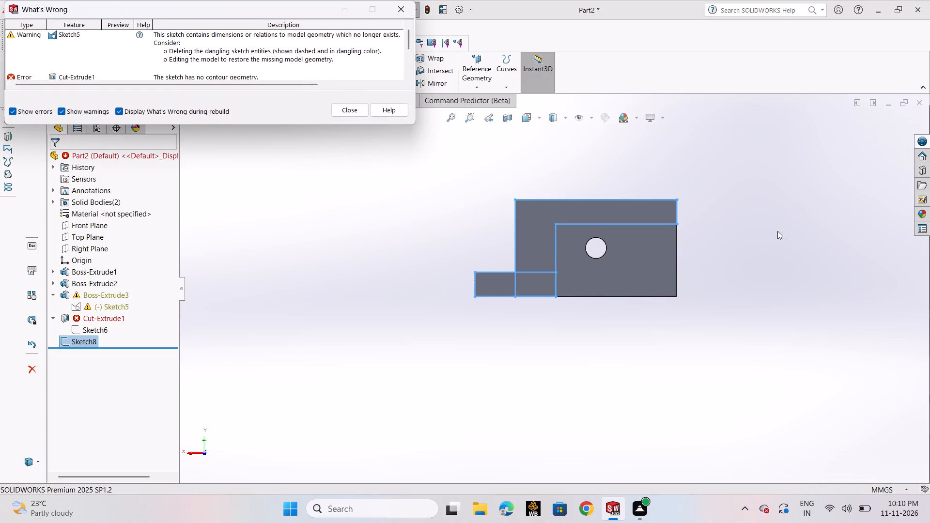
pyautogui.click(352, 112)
# Delete the detached wall feature Boss-Extrude3, continuing past the rebuild error and closing the error report.
pyautogui.moveTo(379, 215); pyautogui.dragTo(383, 223, button='middle')
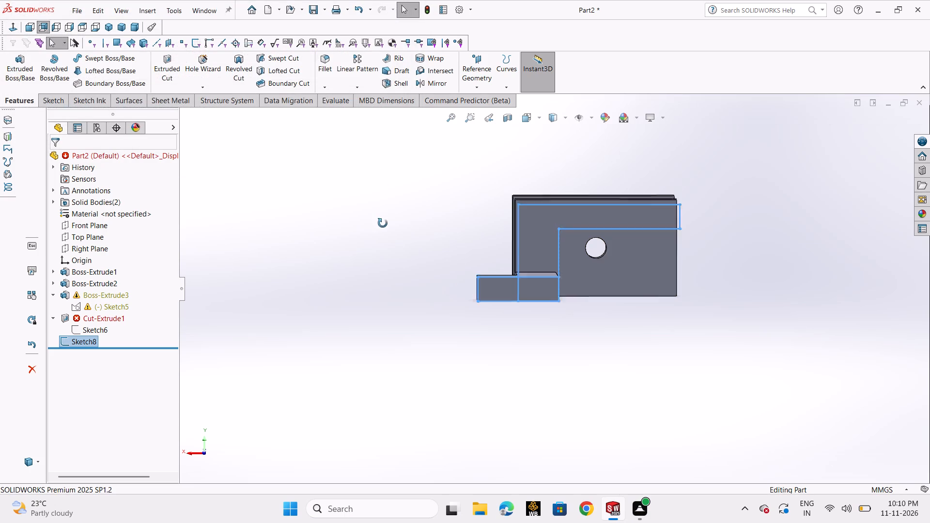
pyautogui.moveTo(383, 223); pyautogui.dragTo(443, 265, button='middle')
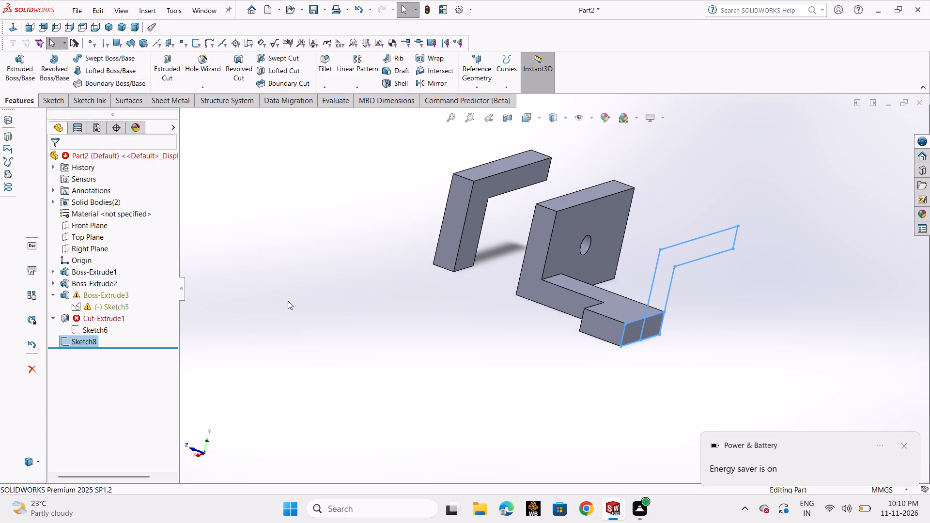
pyautogui.click(115, 295)
pyautogui.rightClick(114, 295)
pyautogui.click(170, 360)
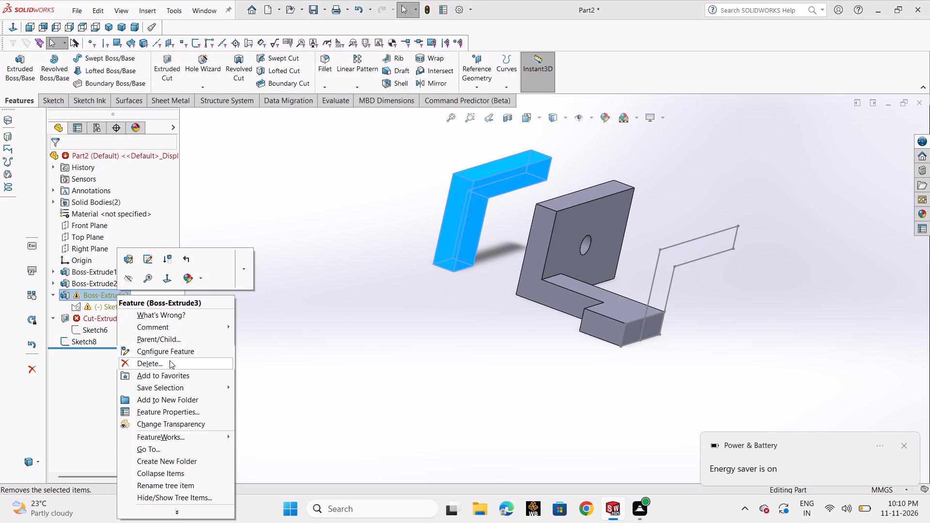
pyautogui.click(528, 191)
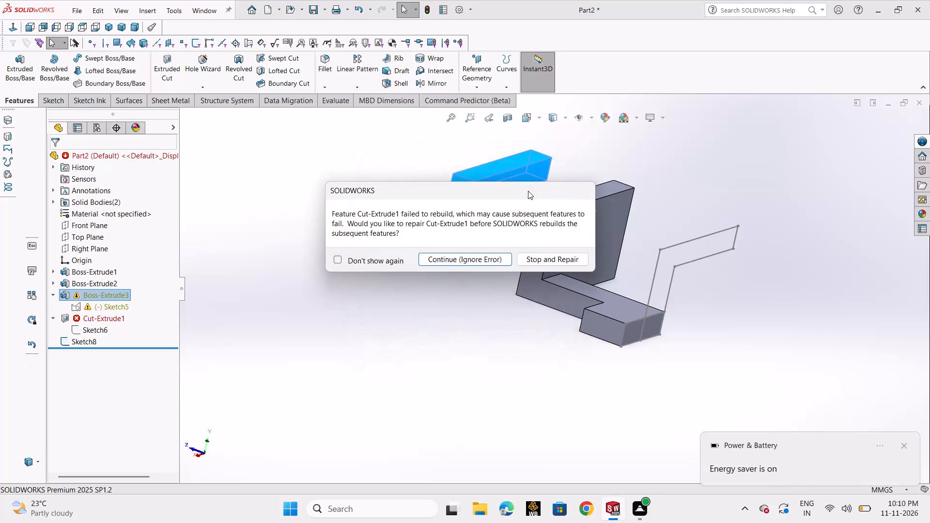
pyautogui.click(496, 258)
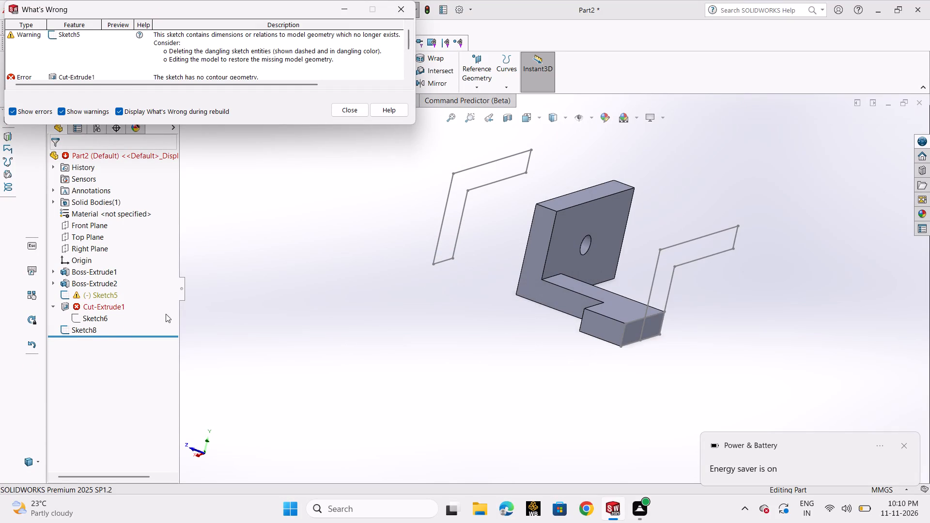
pyautogui.click(90, 331)
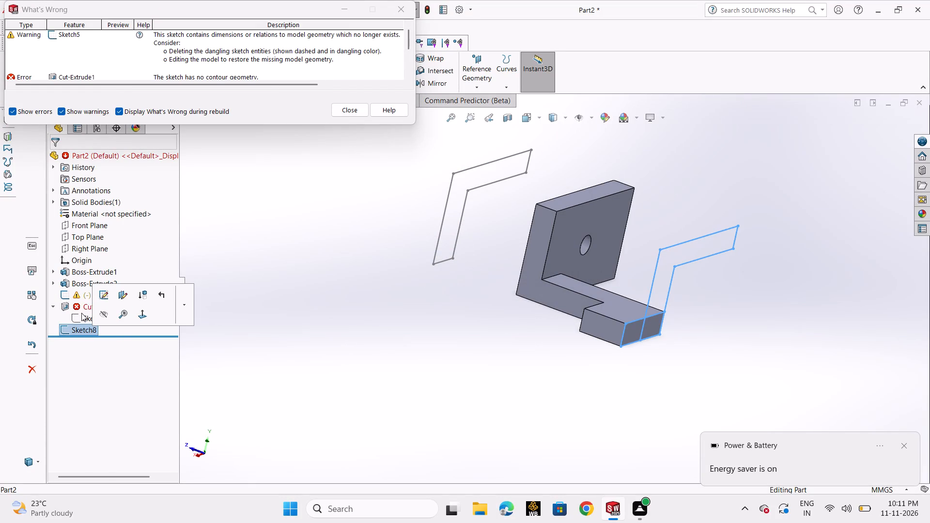
pyautogui.click(81, 313)
pyautogui.click(259, 338)
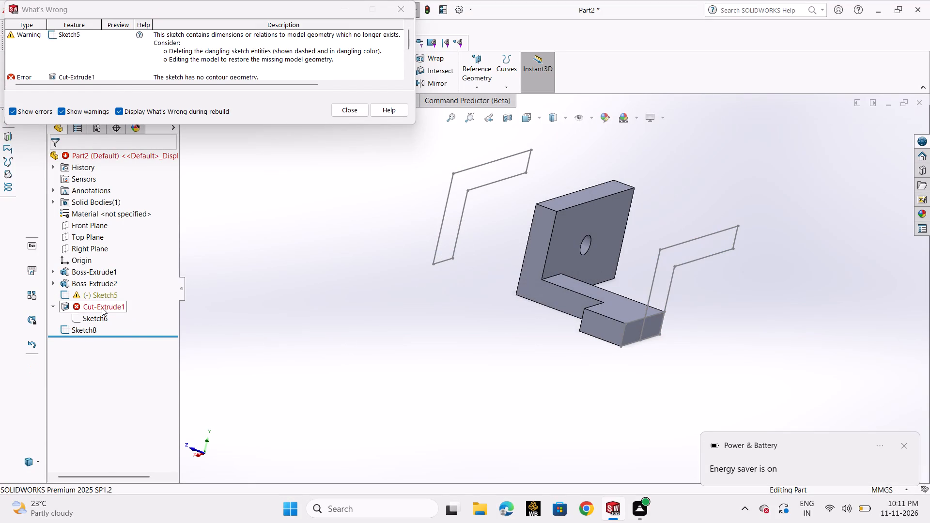
pyautogui.click(101, 308)
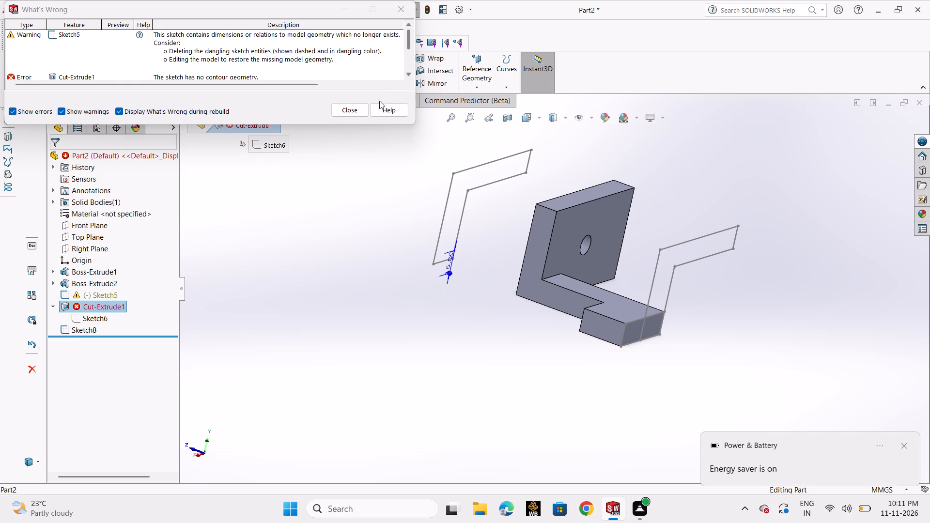
pyautogui.click(351, 115)
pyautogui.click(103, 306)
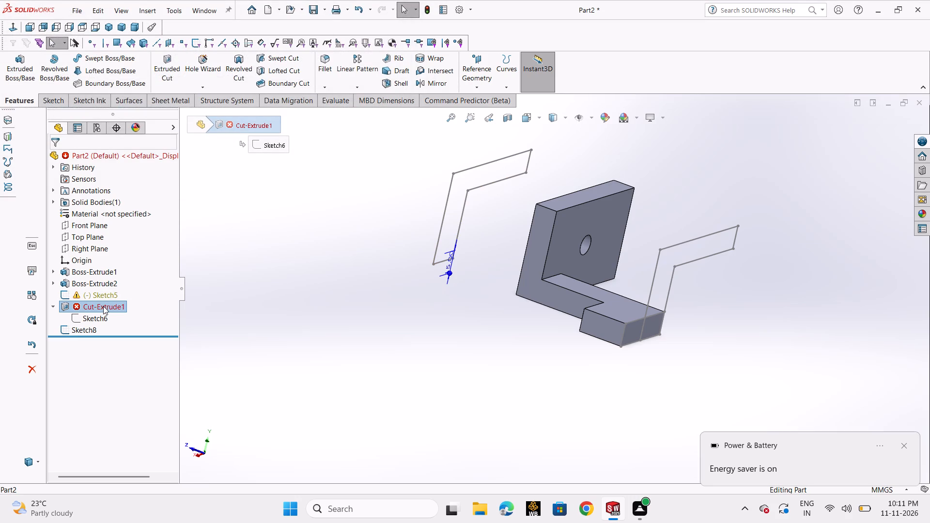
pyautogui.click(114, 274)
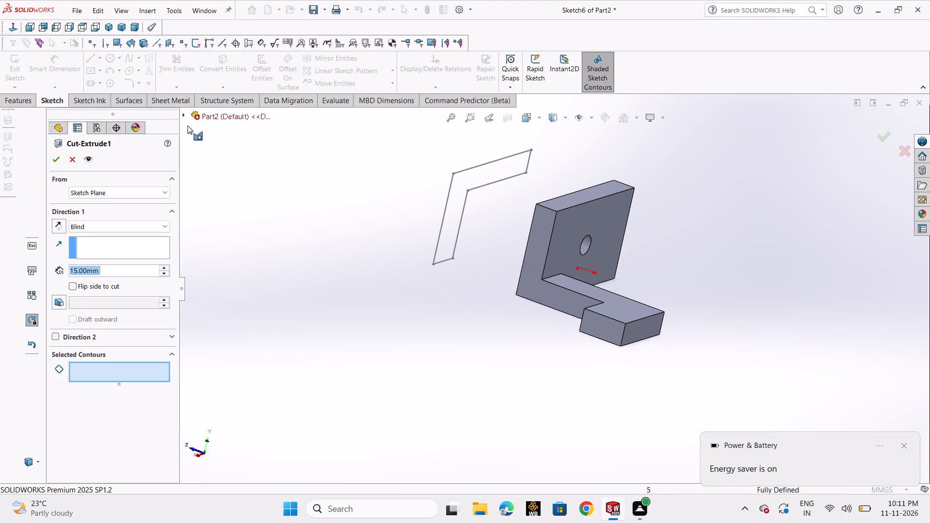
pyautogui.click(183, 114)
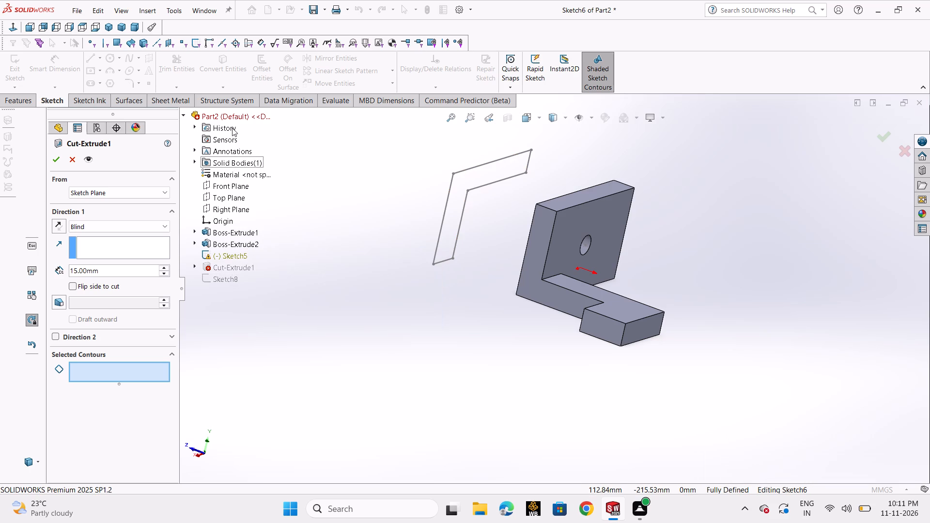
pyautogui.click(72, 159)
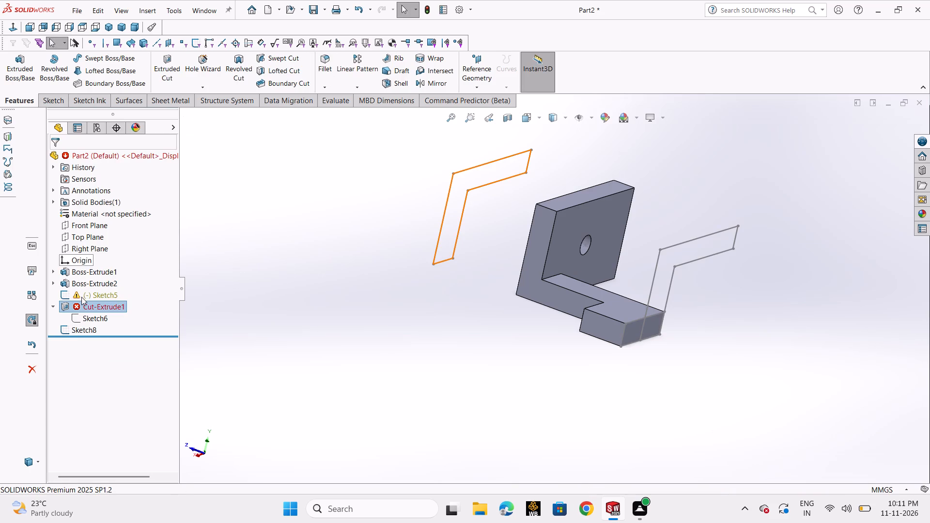
# Delete the empty Cut-Extrude1 feature, ignoring the sketch warning and closing the rebuild report.
pyautogui.rightClick(86, 306)
pyautogui.click(135, 369)
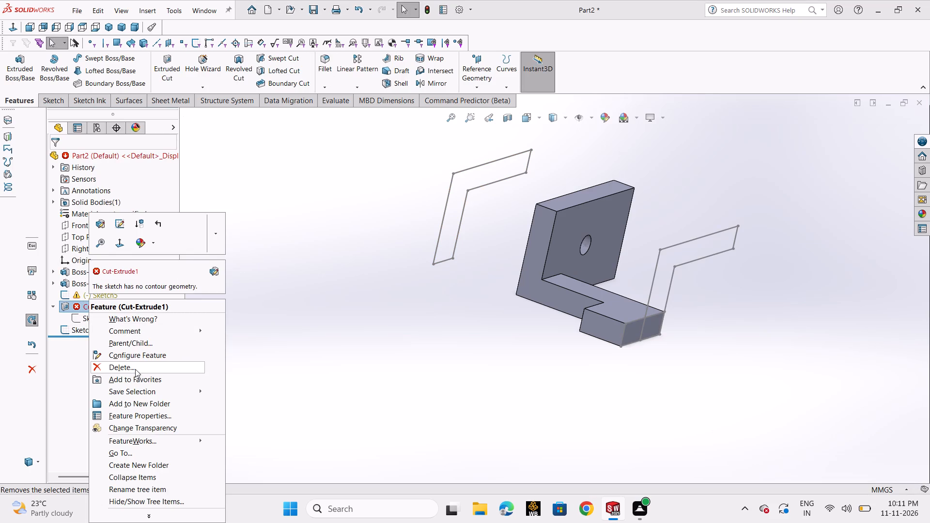
pyautogui.click(530, 195)
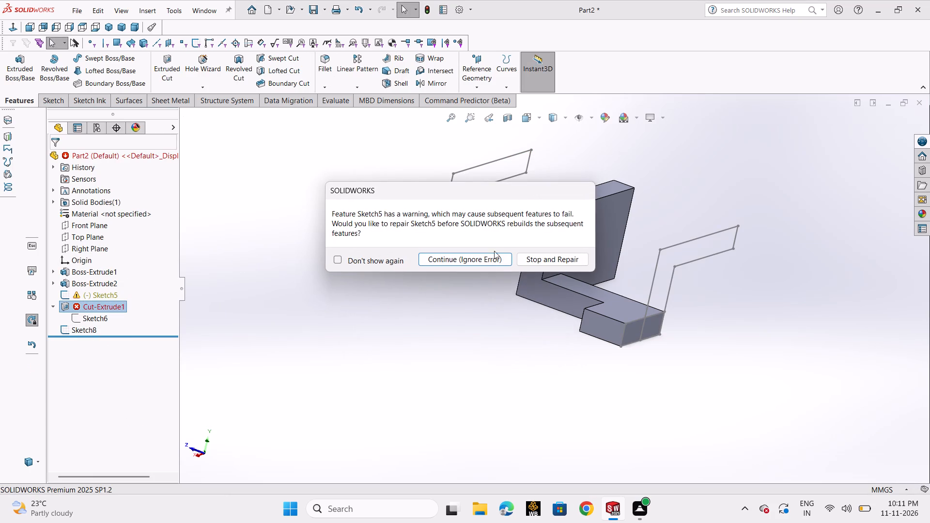
pyautogui.click(475, 261)
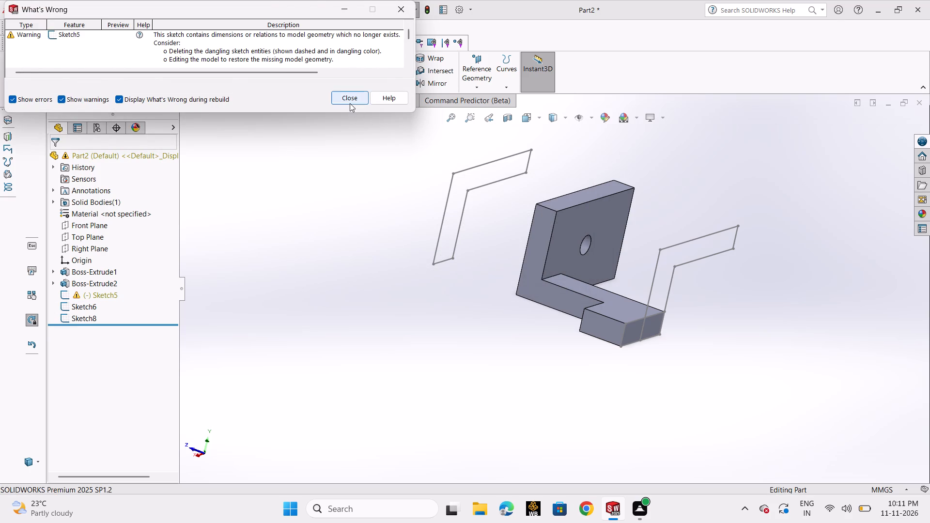
pyautogui.click(350, 103)
# Delete the dangling Sketch5 together with its dependent Sketch8.
pyautogui.click(93, 295)
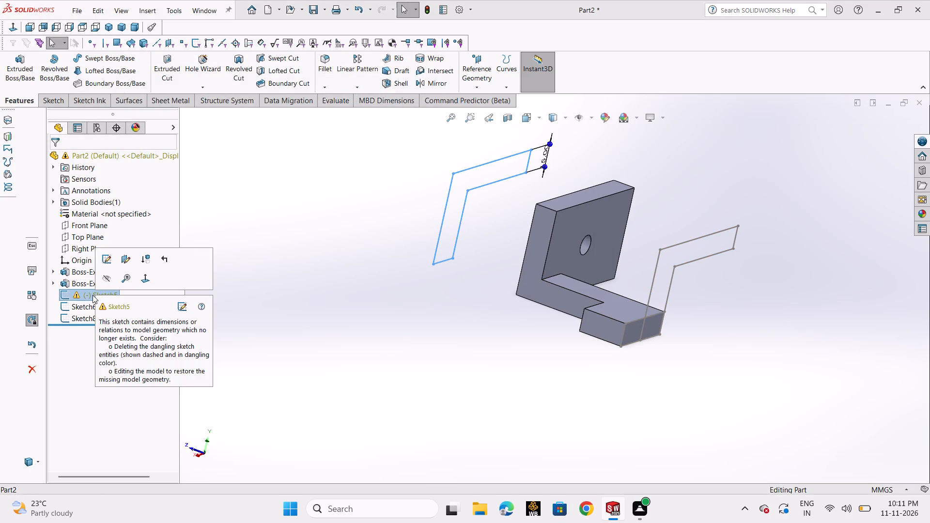
pyautogui.rightClick(108, 295)
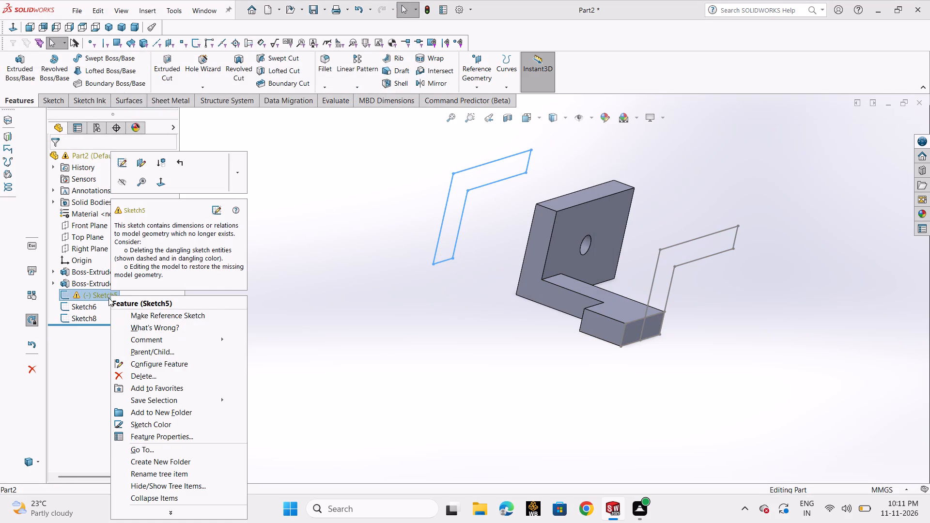
pyautogui.click(143, 371)
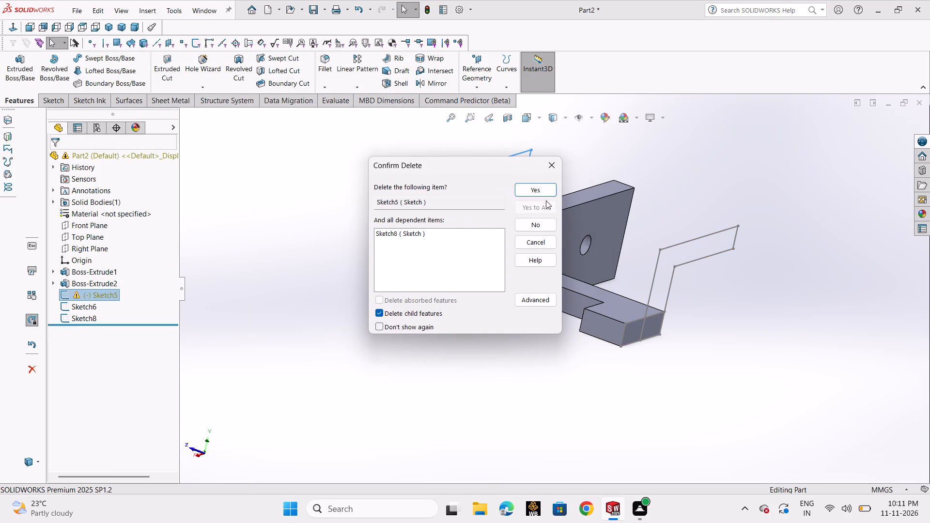
pyautogui.click(544, 193)
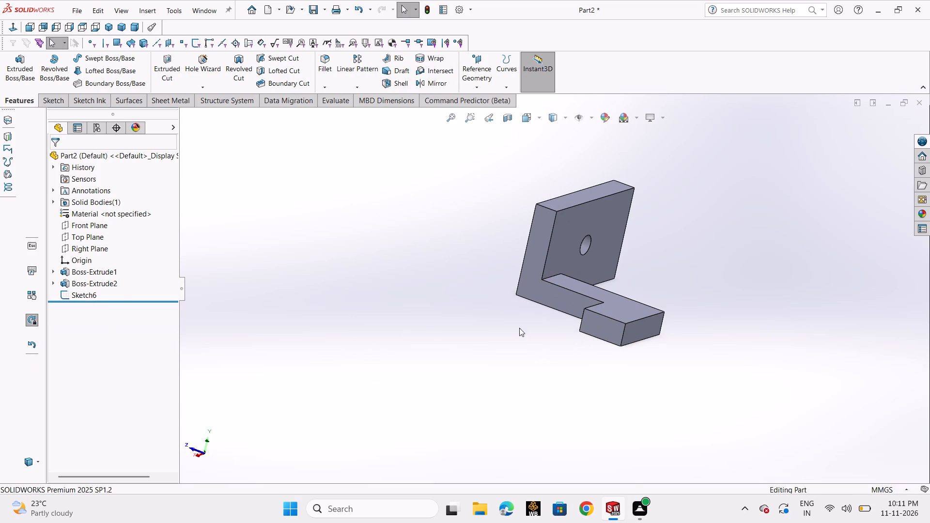
# Sketch a corner rectangle about 25 mm wide on the block's end face, from its lower inner corner to above the plate's top edge.
pyautogui.click(646, 328)
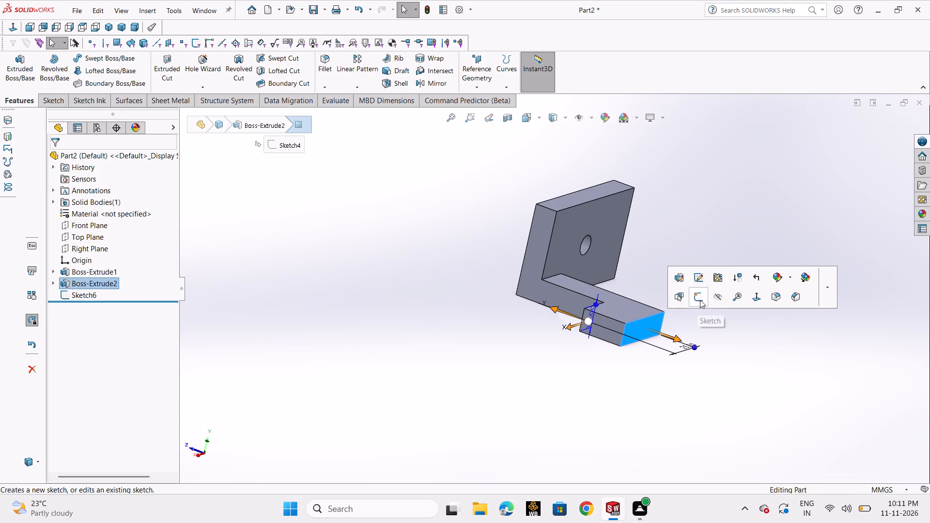
pyautogui.click(700, 298)
pyautogui.scroll(3, 558, 337)
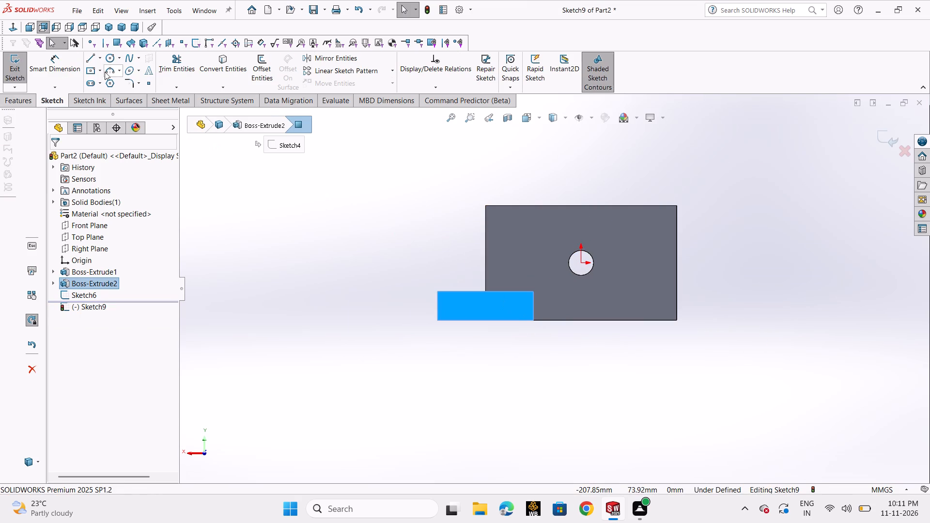
pyautogui.click(94, 68)
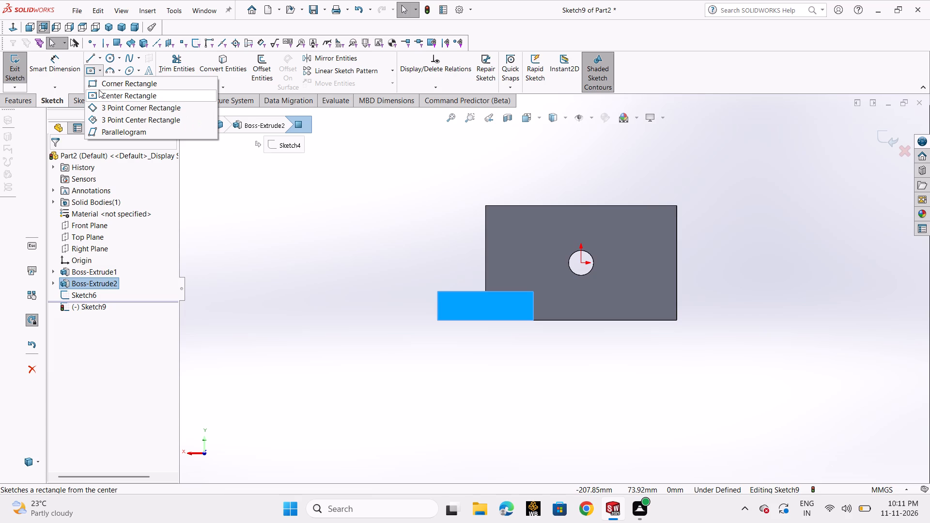
pyautogui.click(99, 87)
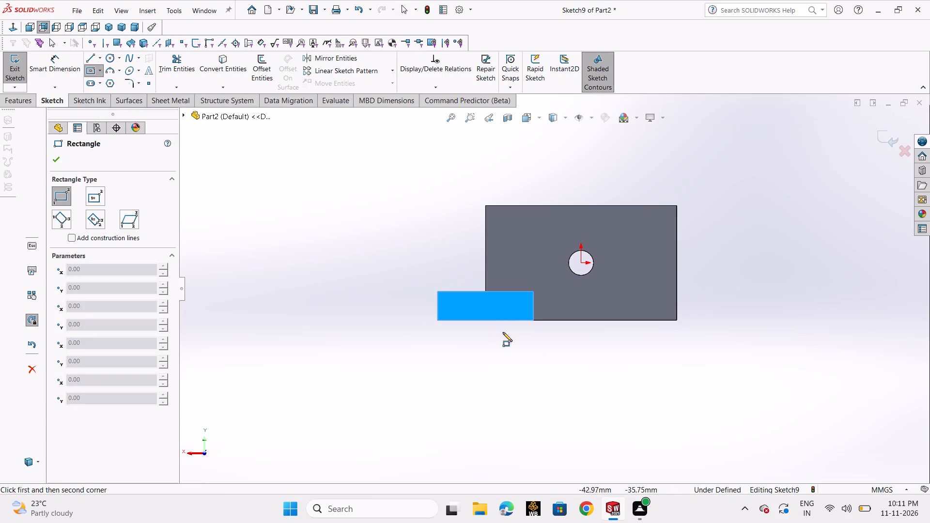
pyautogui.moveTo(549, 359); pyautogui.dragTo(550, 384, button='middle')
pyautogui.scroll(1, 545, 367)
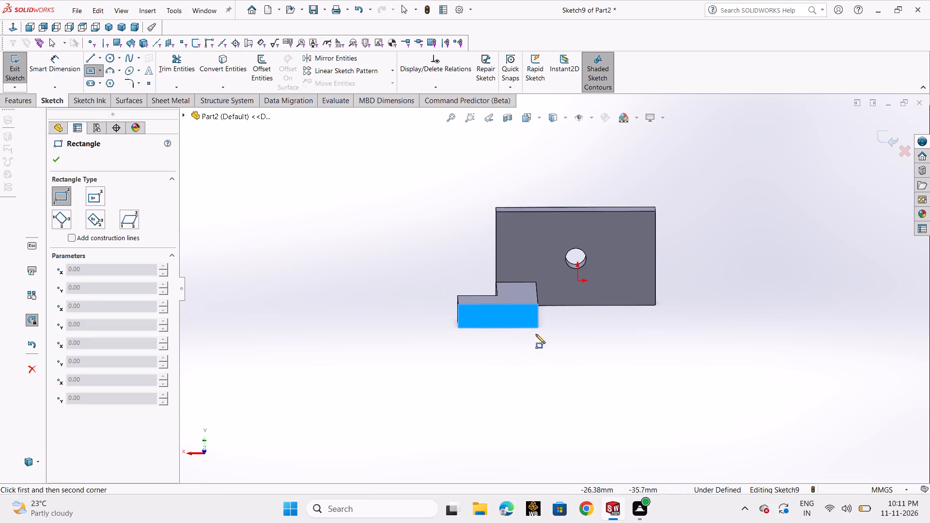
pyautogui.click(537, 328)
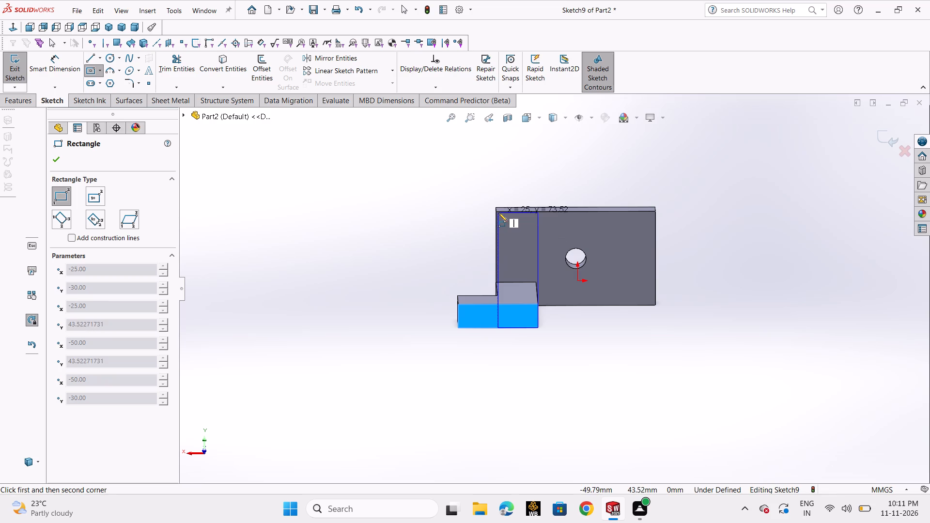
pyautogui.moveTo(502, 218); pyautogui.dragTo(500, 216, button='middle')
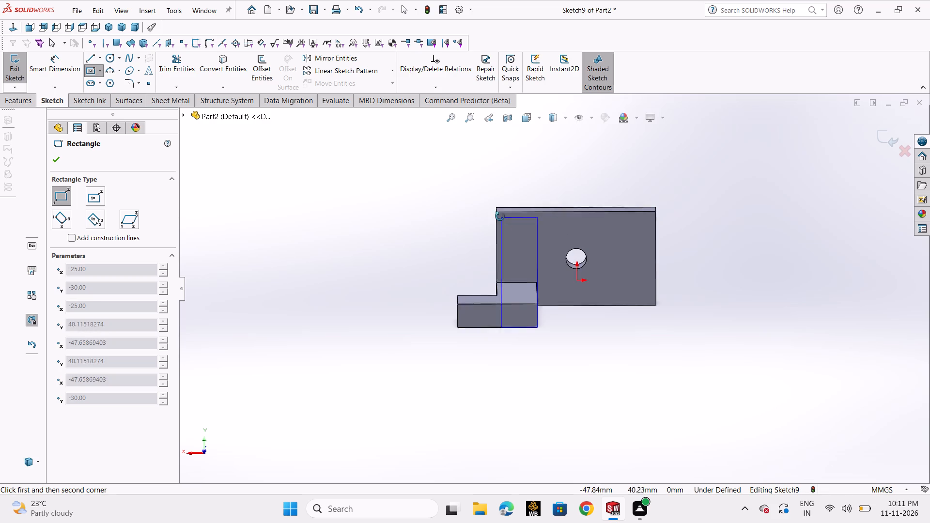
pyautogui.moveTo(500, 216); pyautogui.dragTo(498, 203, button='middle')
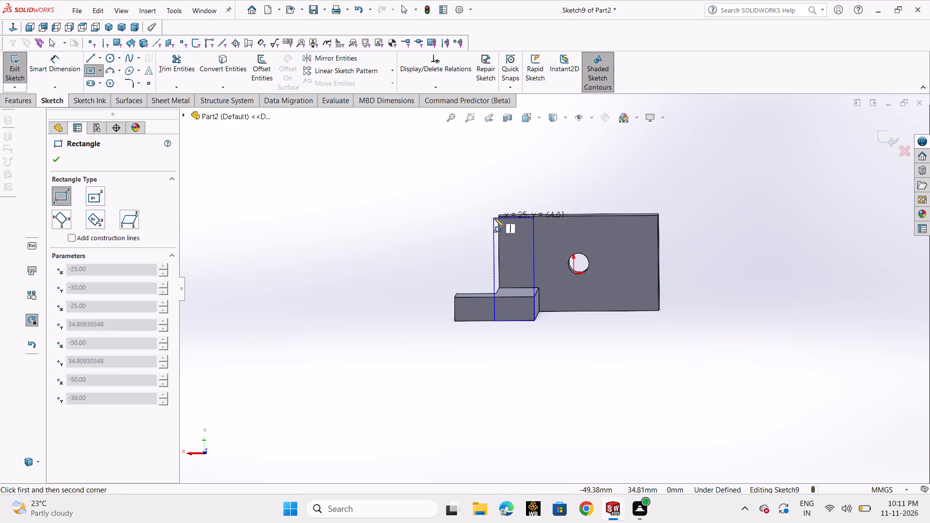
pyautogui.click(492, 197)
pyautogui.rightClick(492, 197)
pyautogui.click(501, 203)
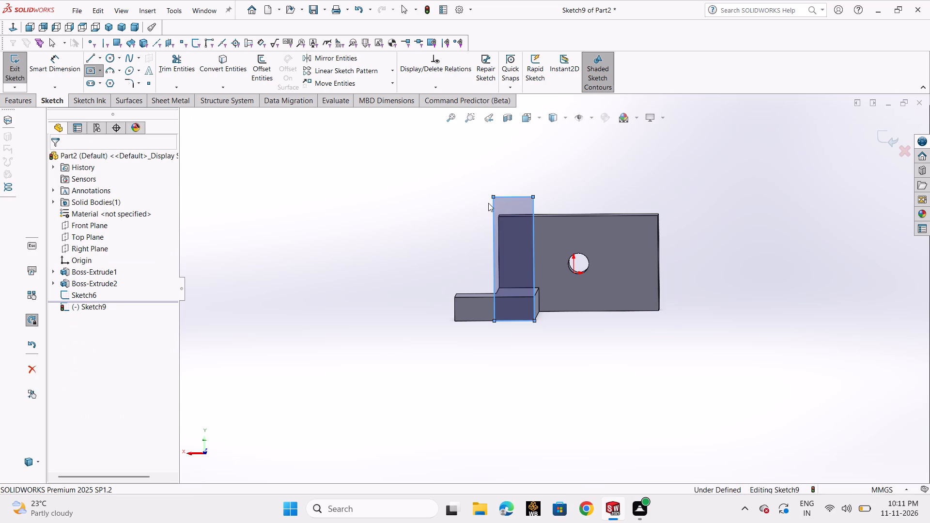
# Dimension the rectangle's top edge at 25 mm.
pyautogui.click(67, 70)
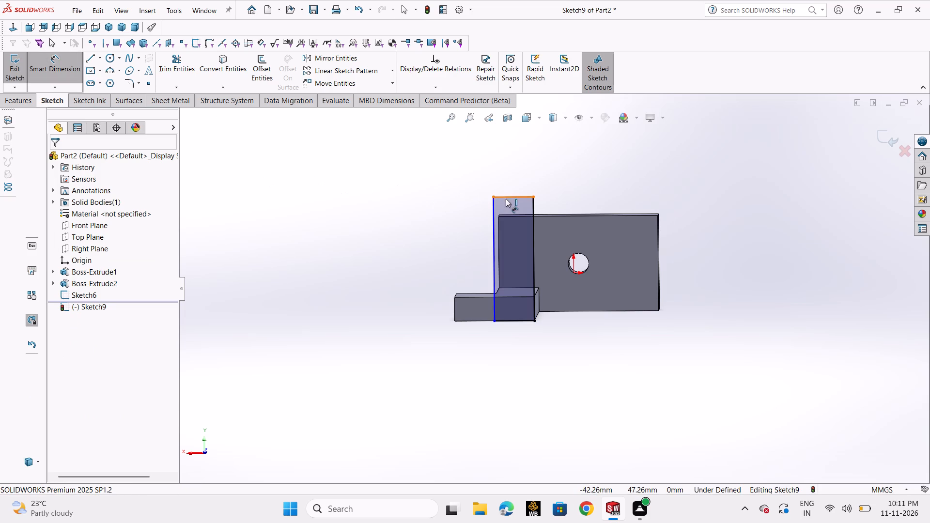
pyautogui.click(506, 199)
pyautogui.click(506, 157)
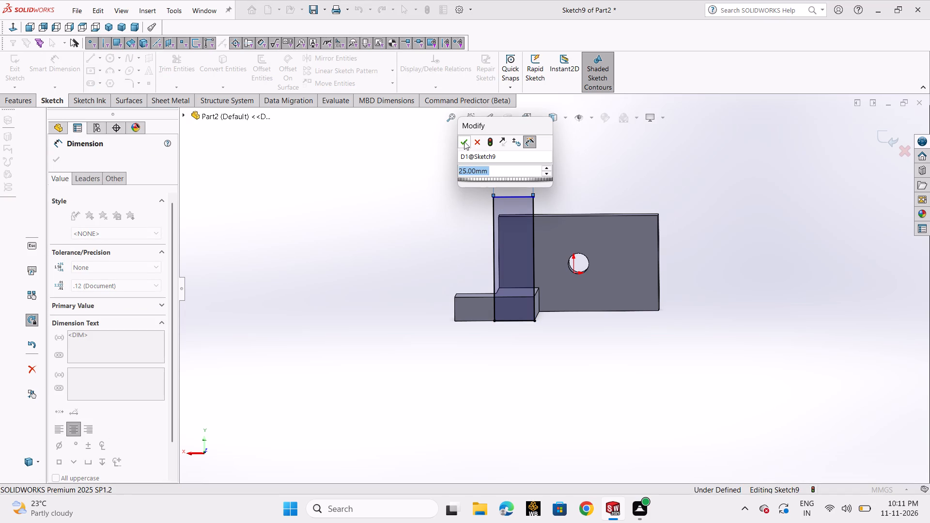
pyautogui.click(464, 141)
pyautogui.scroll(-1, 561, 341)
pyautogui.middleClick(571, 323)
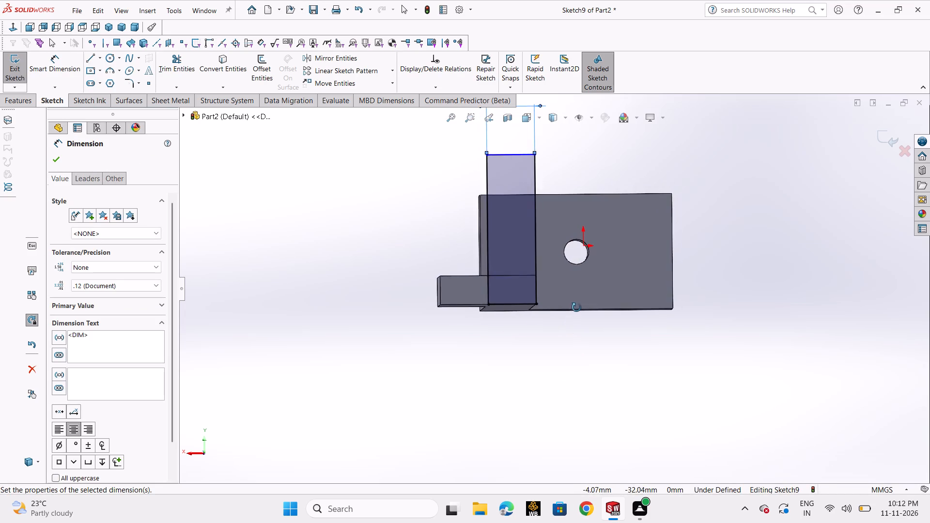
# Add a collinear relation between the rectangle's top edge and the plate's top edge.
pyautogui.scroll(-1, 574, 324)
pyautogui.scroll(2, 574, 324)
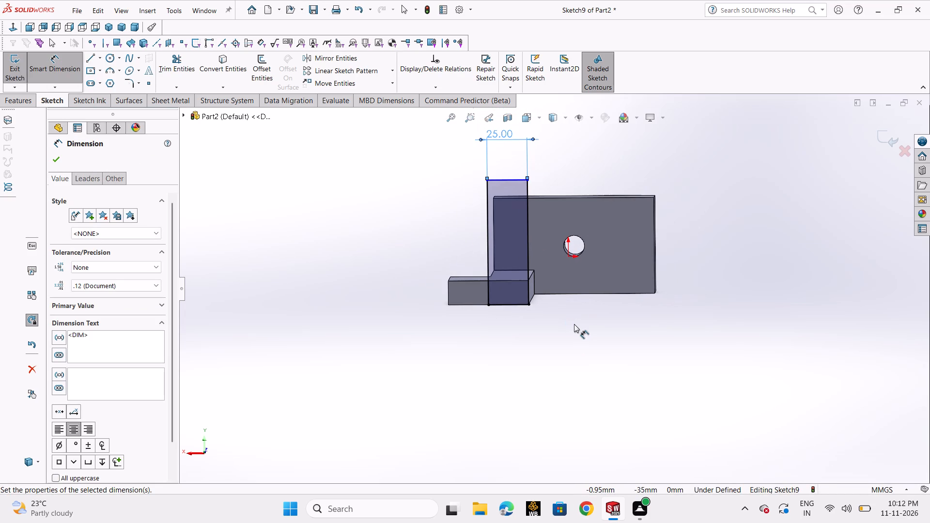
pyautogui.scroll(1, 606, 264)
pyautogui.moveTo(623, 303); pyautogui.dragTo(695, 314, button='middle')
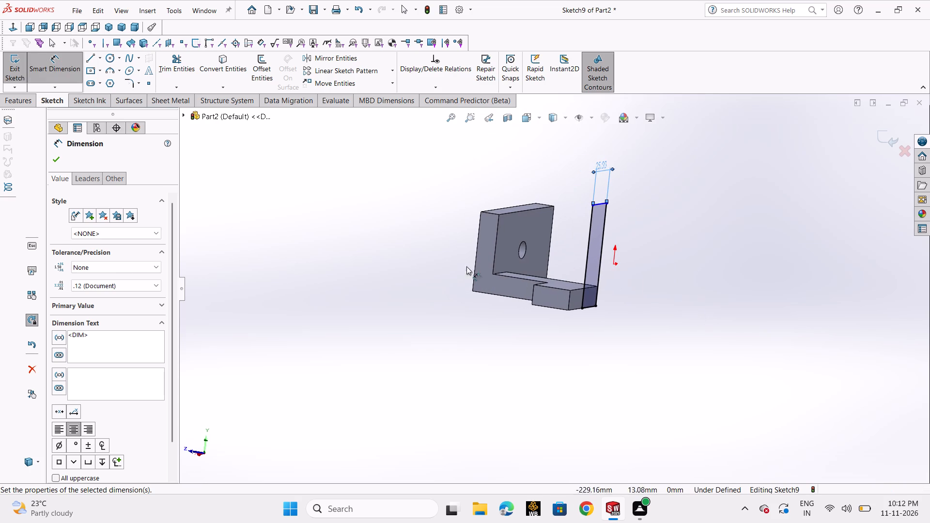
pyautogui.moveTo(520, 286); pyautogui.dragTo(439, 283, button='middle')
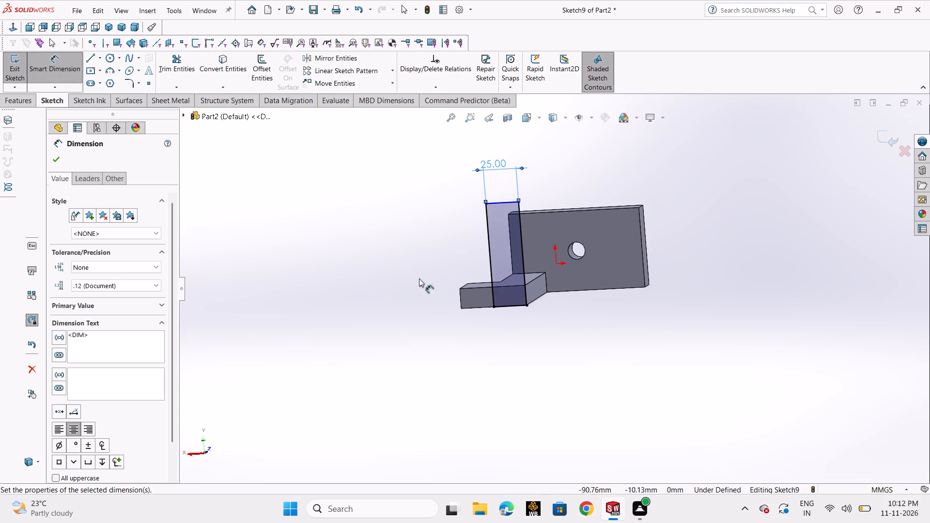
pyautogui.click(56, 160)
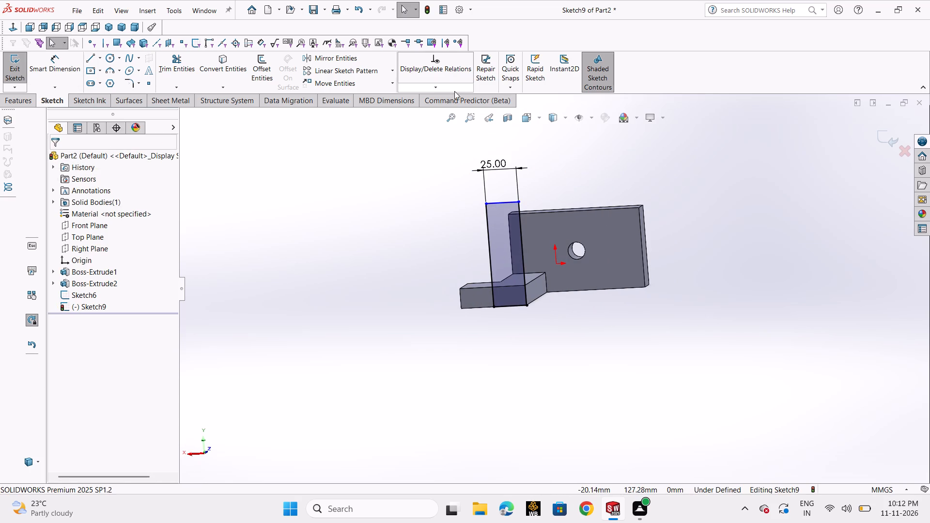
pyautogui.click(451, 91)
pyautogui.click(453, 110)
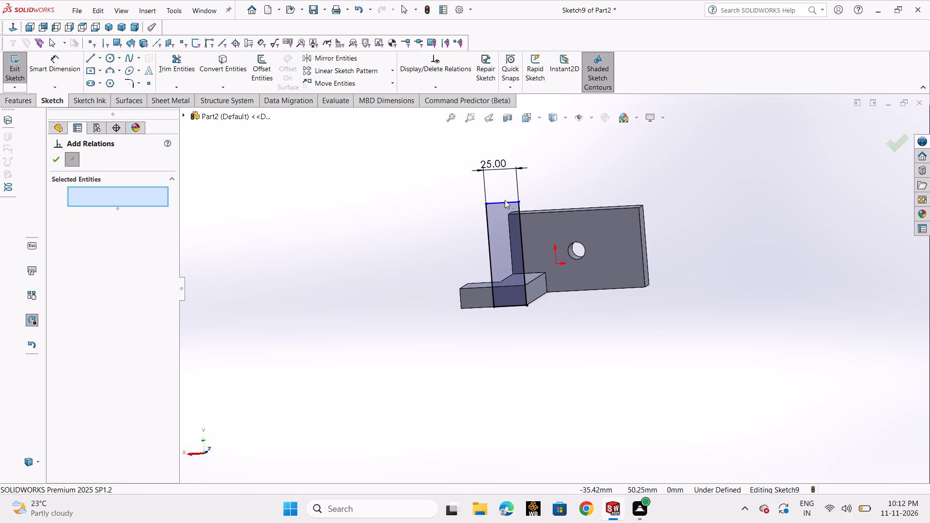
pyautogui.click(505, 202)
pyautogui.click(542, 212)
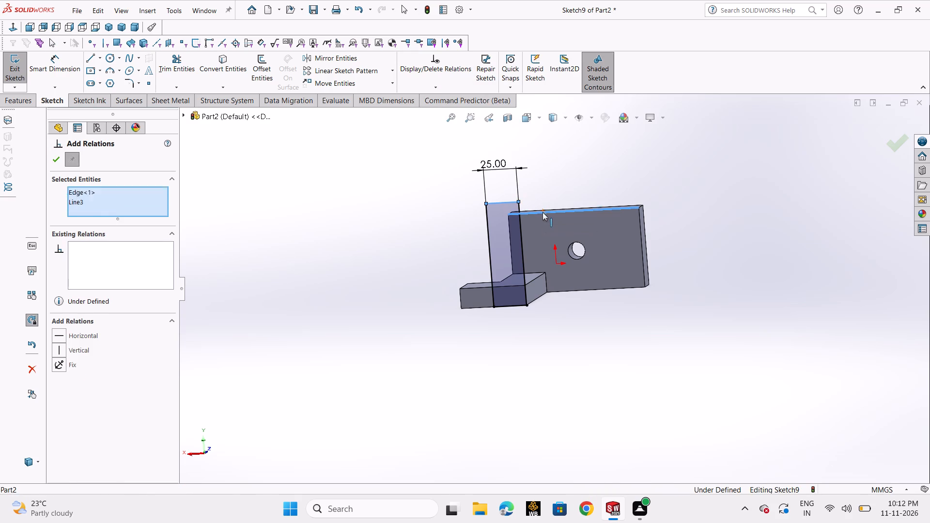
pyautogui.click(72, 333)
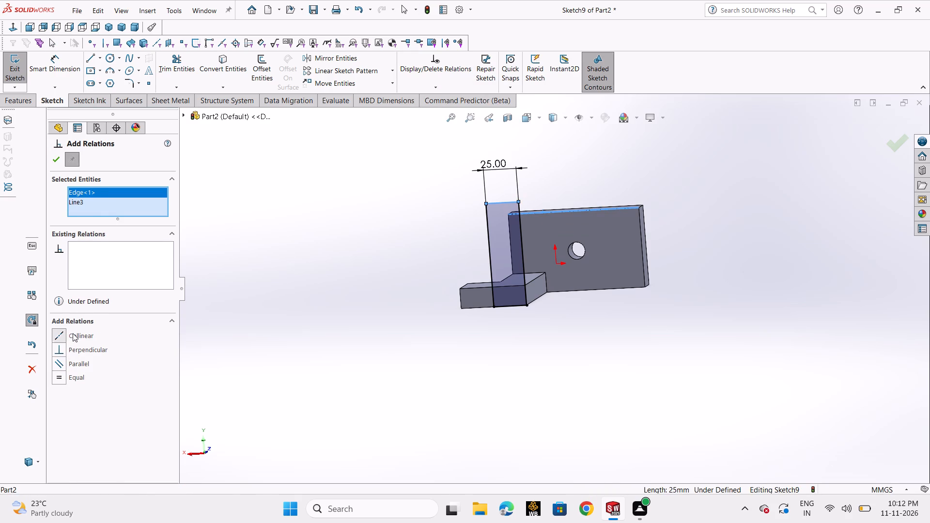
pyautogui.click(52, 160)
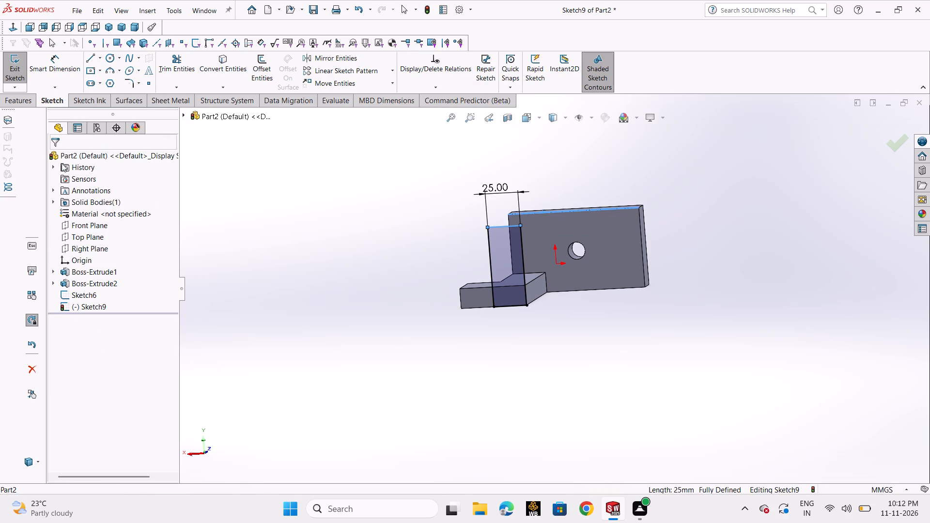
pyautogui.click(329, 275)
# Sketch a second corner rectangle, about 100 by 25 mm, from the first rectangle's upper outer corner to the plate's far vertical edge.
pyautogui.moveTo(596, 320); pyautogui.dragTo(607, 303, button='middle')
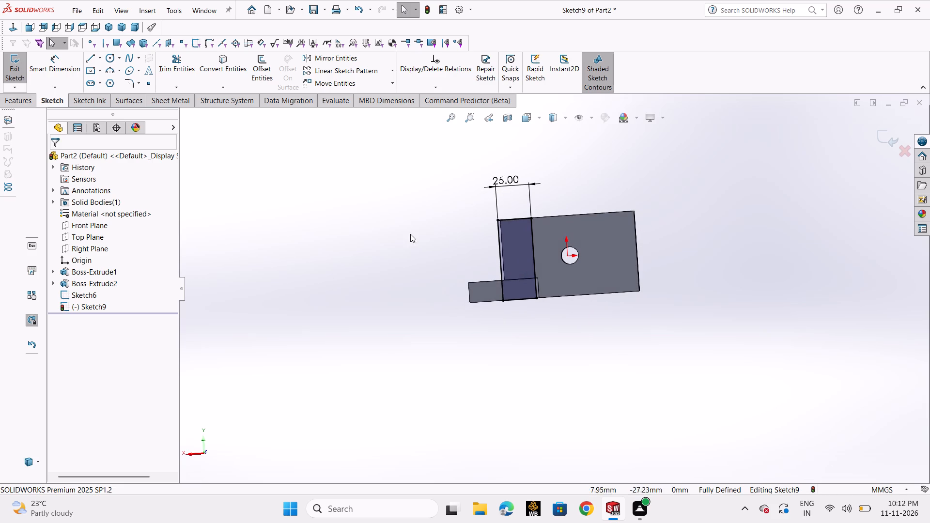
pyautogui.click(101, 71)
pyautogui.click(106, 82)
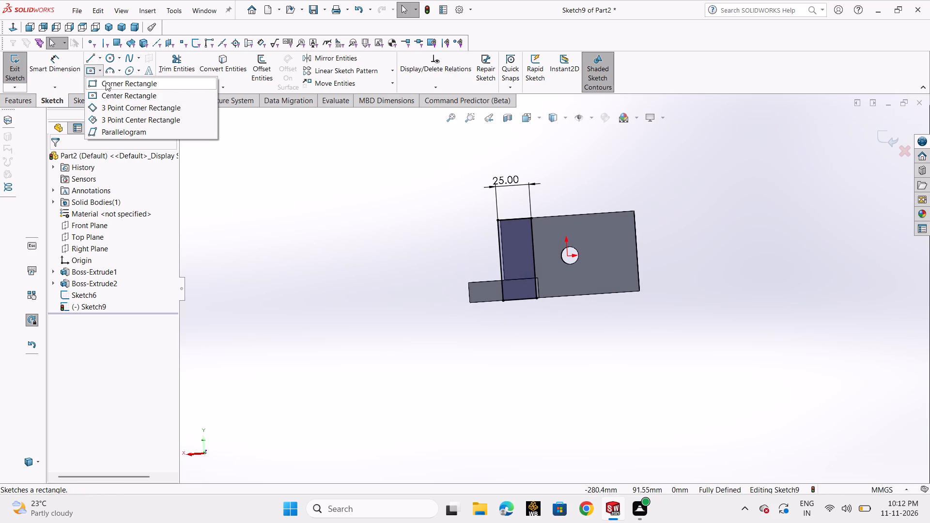
pyautogui.click(497, 221)
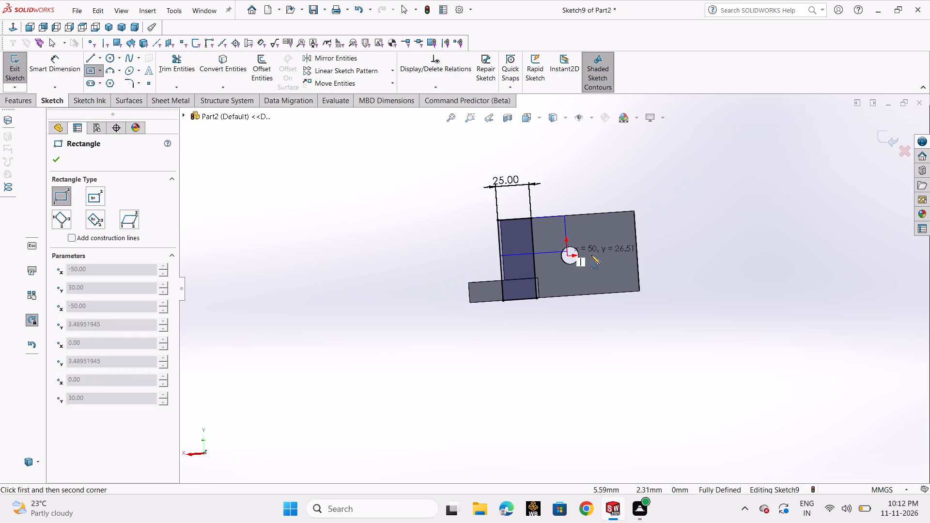
pyautogui.click(635, 243)
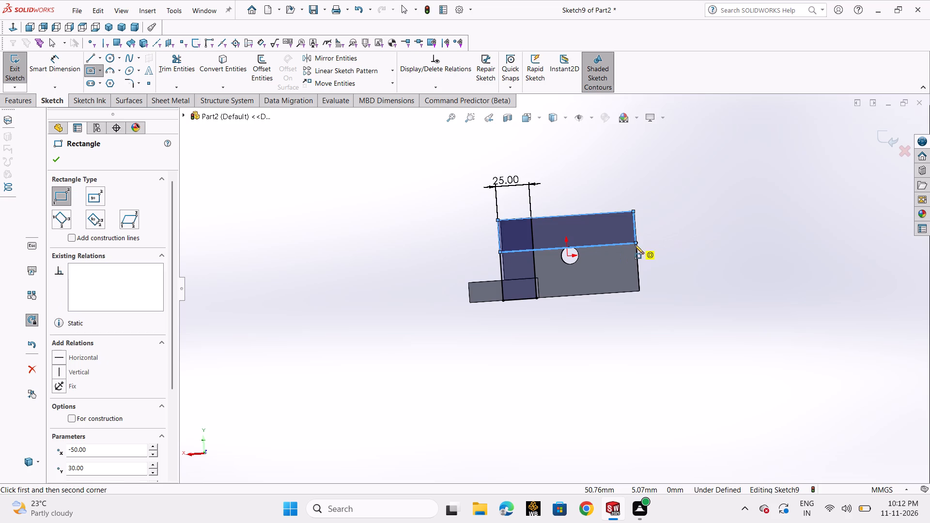
pyautogui.rightClick(635, 245)
pyautogui.click(644, 248)
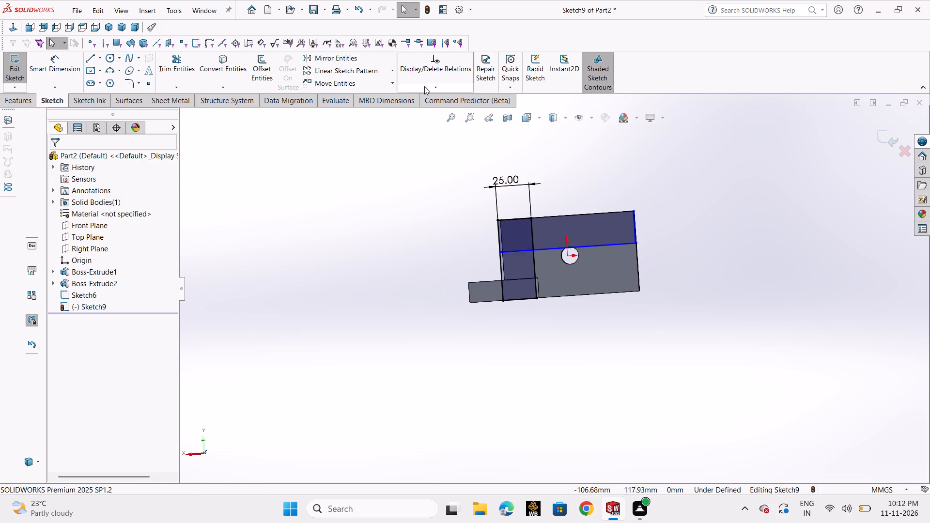
# Add a coincident relation between the midpoint of the new rectangle's far end line and the plate's far vertical edge.
pyautogui.click(424, 86)
pyautogui.click(432, 108)
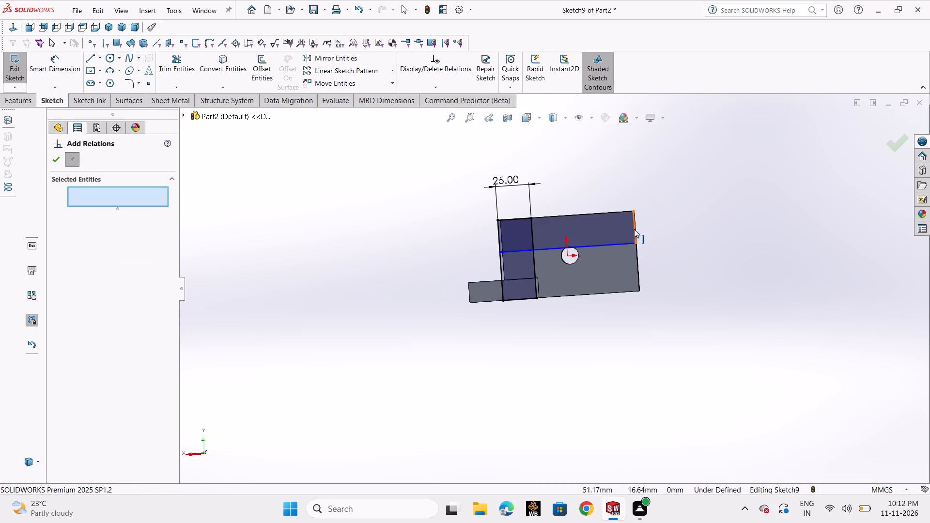
pyautogui.click(635, 229)
pyautogui.scroll(-1, 658, 232)
pyautogui.moveTo(658, 233); pyautogui.dragTo(626, 278, button='middle')
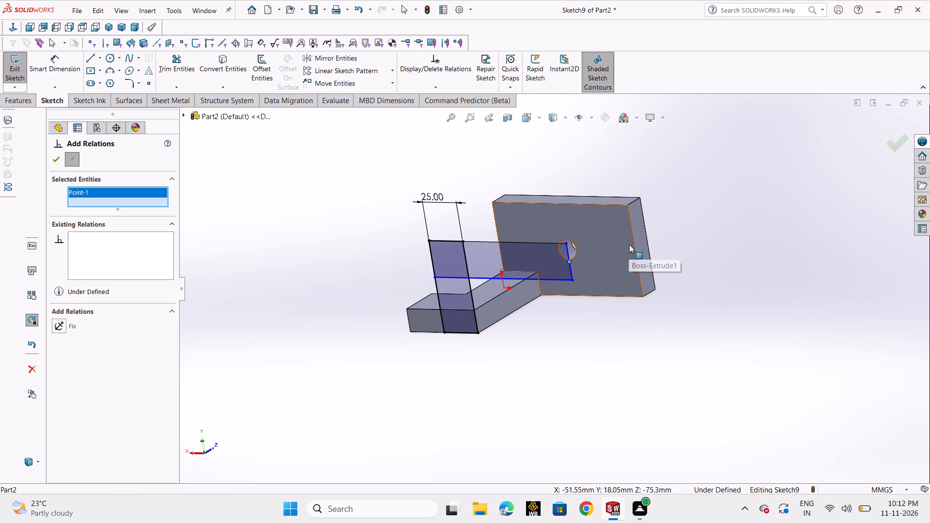
pyautogui.click(635, 246)
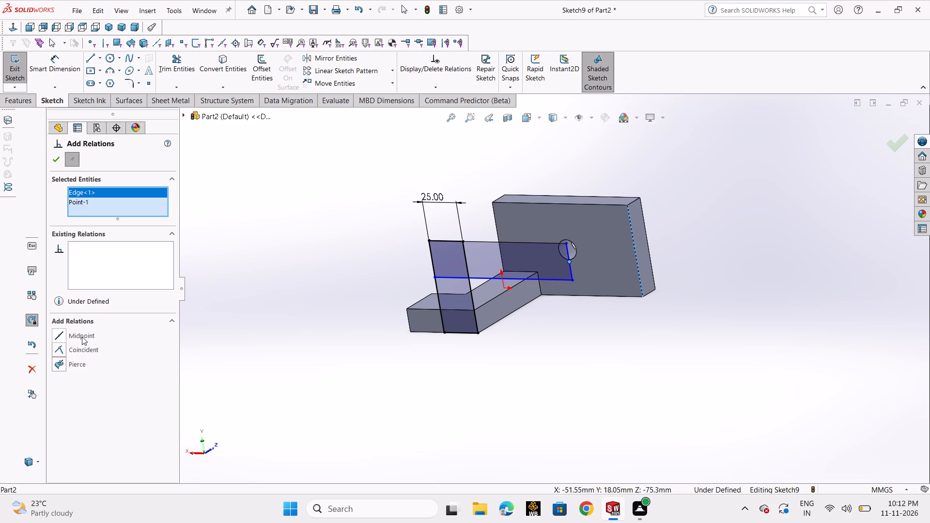
pyautogui.click(92, 352)
pyautogui.click(54, 164)
pyautogui.click(302, 369)
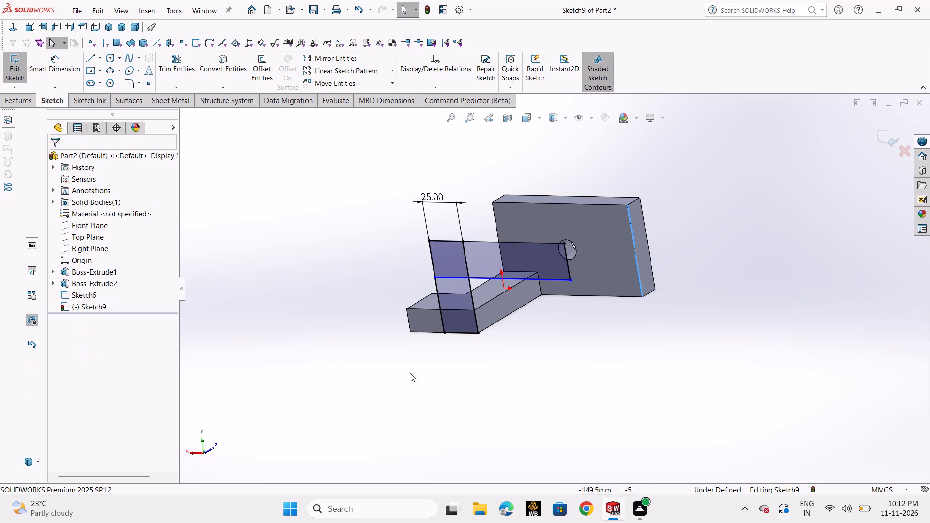
# Dimension the second rectangle's height at 15 mm along its far end line.
pyautogui.moveTo(522, 379); pyautogui.dragTo(558, 350, button='middle')
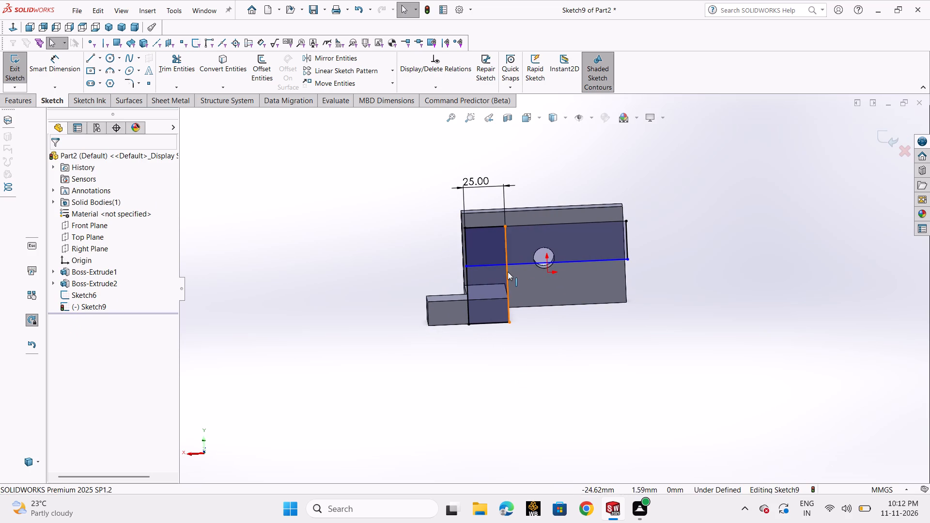
pyautogui.scroll(-2, 515, 265)
pyautogui.scroll(3, 467, 256)
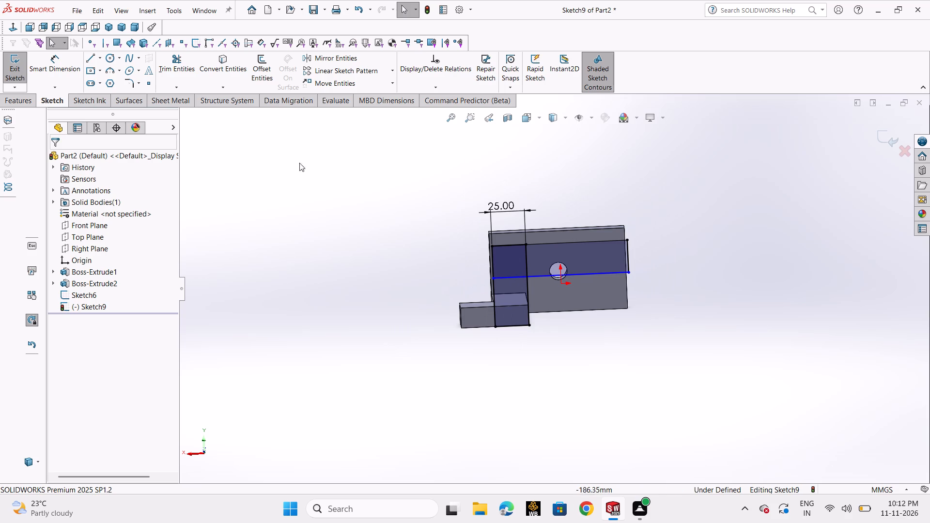
pyautogui.click(63, 77)
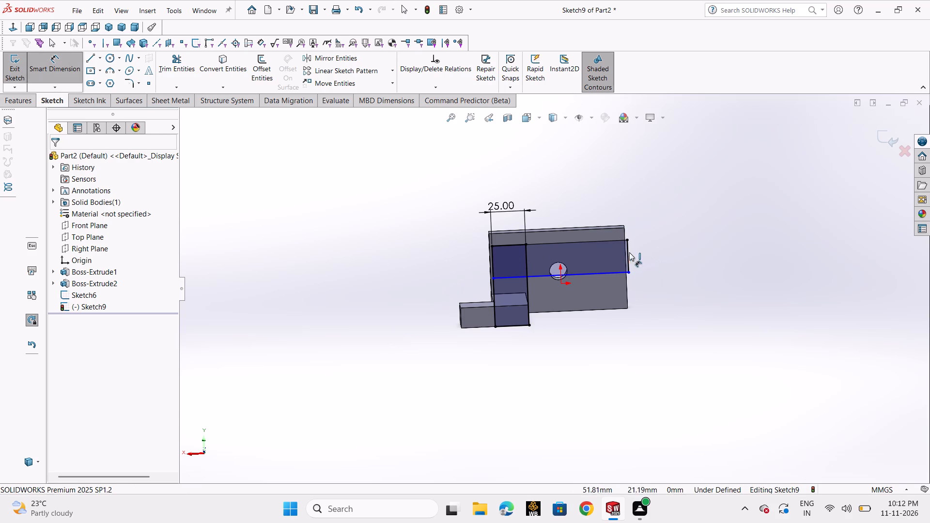
pyautogui.click(627, 255)
pyautogui.click(663, 254)
pyautogui.write('15')
pyautogui.press('Return')
pyautogui.click(53, 165)
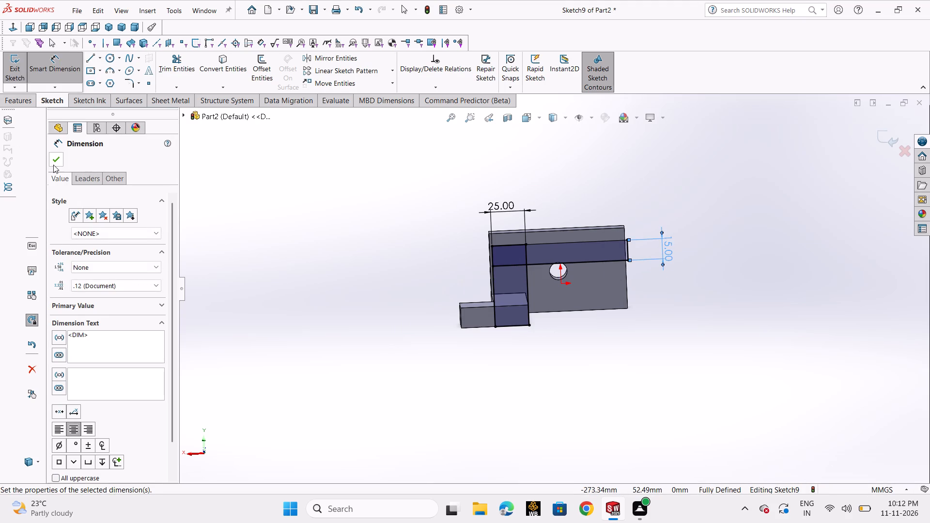
# Trim the inner line segments where the two rectangles overlap, leaving an L-shaped profile.
pyautogui.click(190, 65)
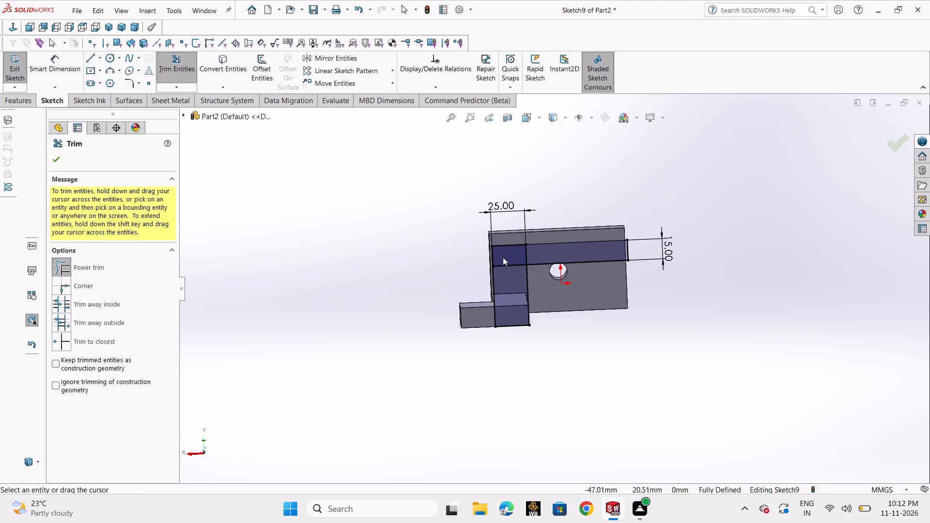
pyautogui.moveTo(506, 256); pyautogui.dragTo(513, 275)
pyautogui.moveTo(512, 260); pyautogui.dragTo(528, 255)
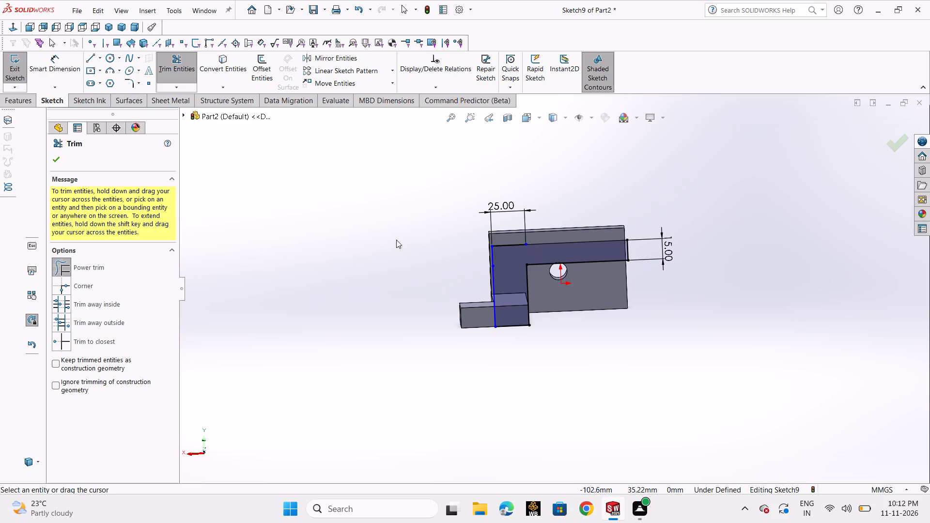
pyautogui.click(62, 161)
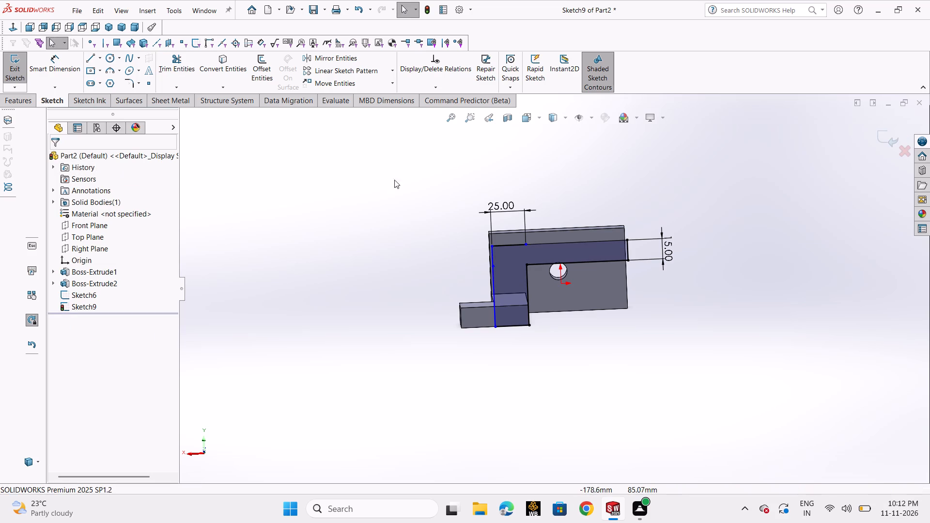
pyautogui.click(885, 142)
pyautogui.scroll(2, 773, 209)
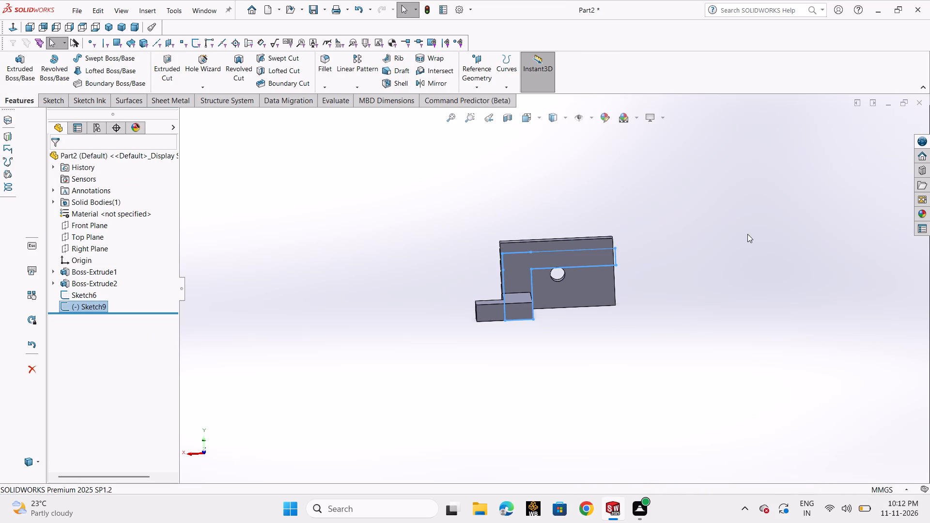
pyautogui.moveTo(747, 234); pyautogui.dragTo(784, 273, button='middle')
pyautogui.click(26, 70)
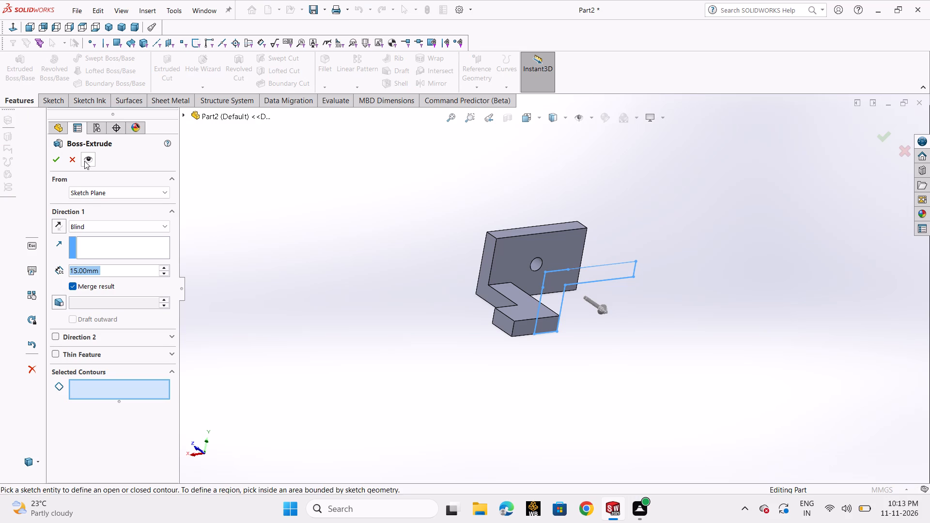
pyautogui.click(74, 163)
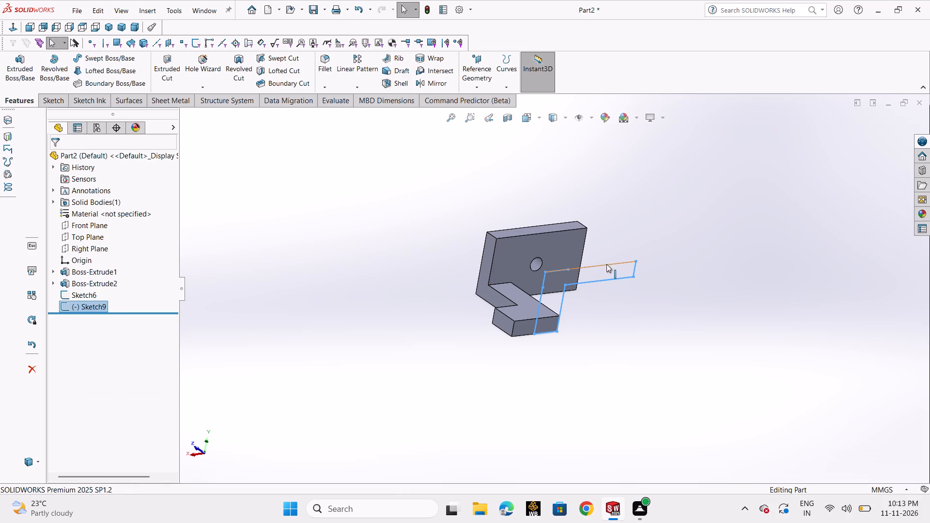
# Reopen the L-shaped sketch and delete the short 25 mm line overlapping its long top edge, along with its associated dimension.
pyautogui.doubleClick(606, 264)
pyautogui.scroll(3, 512, 241)
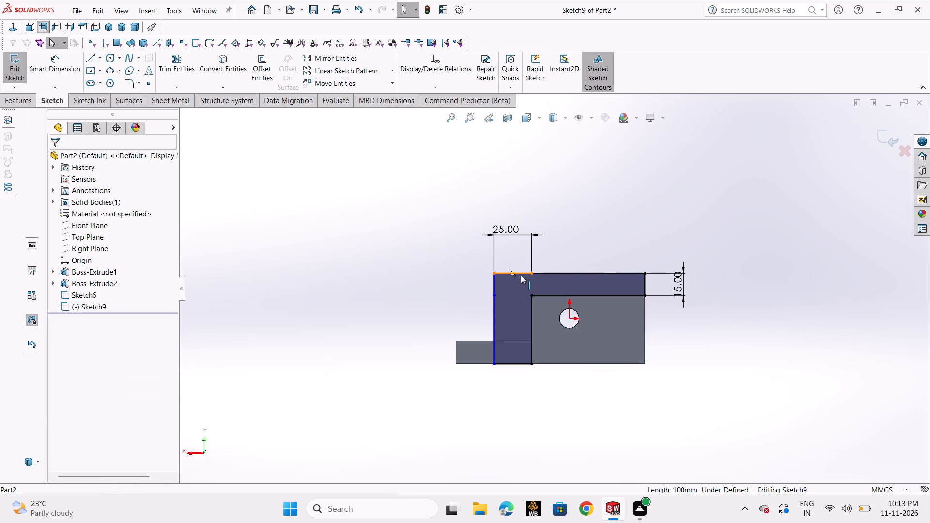
pyautogui.click(521, 275)
pyautogui.press('Delete')
pyautogui.click(404, 254)
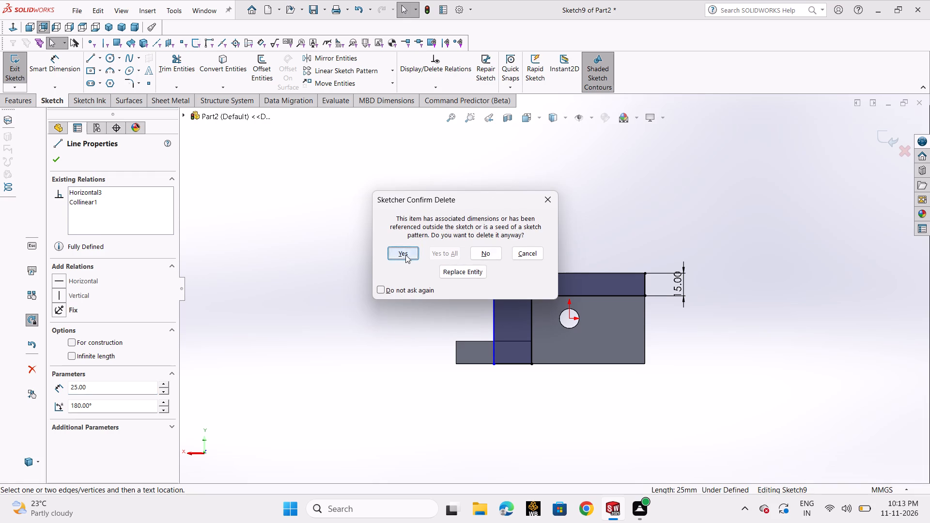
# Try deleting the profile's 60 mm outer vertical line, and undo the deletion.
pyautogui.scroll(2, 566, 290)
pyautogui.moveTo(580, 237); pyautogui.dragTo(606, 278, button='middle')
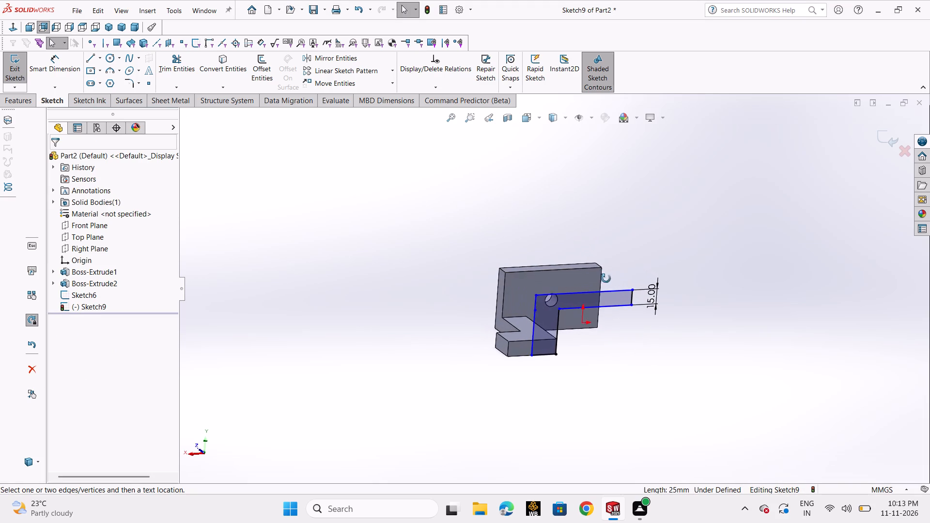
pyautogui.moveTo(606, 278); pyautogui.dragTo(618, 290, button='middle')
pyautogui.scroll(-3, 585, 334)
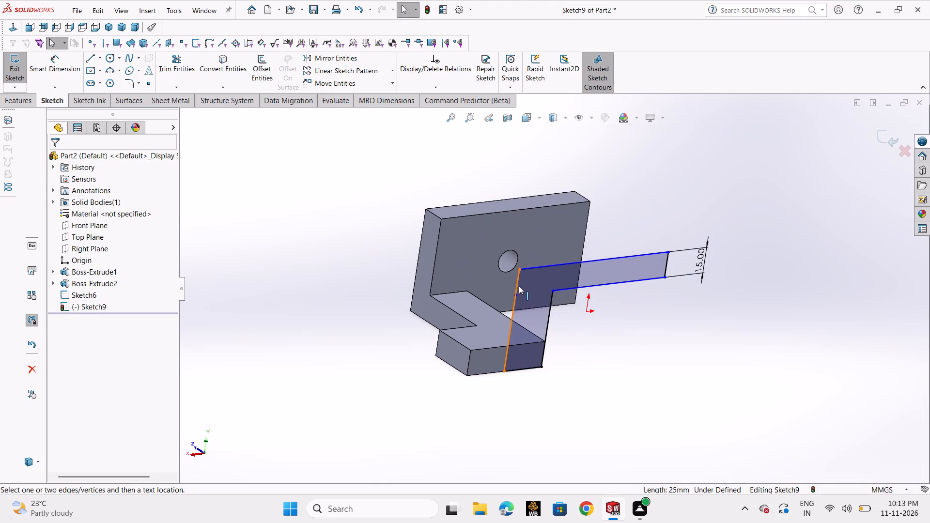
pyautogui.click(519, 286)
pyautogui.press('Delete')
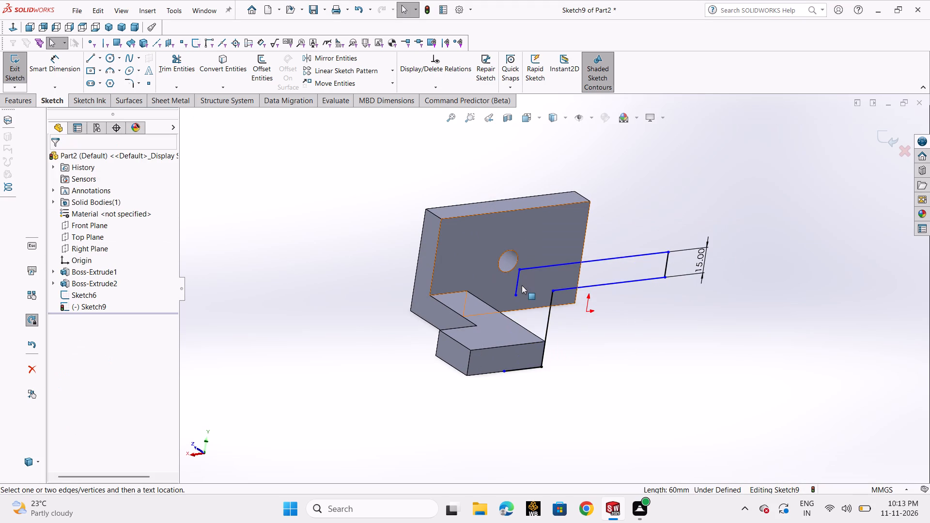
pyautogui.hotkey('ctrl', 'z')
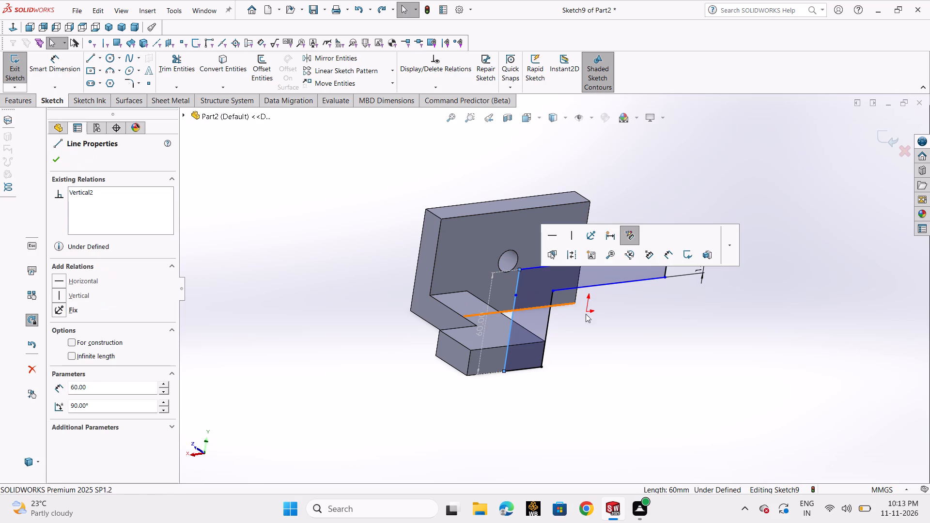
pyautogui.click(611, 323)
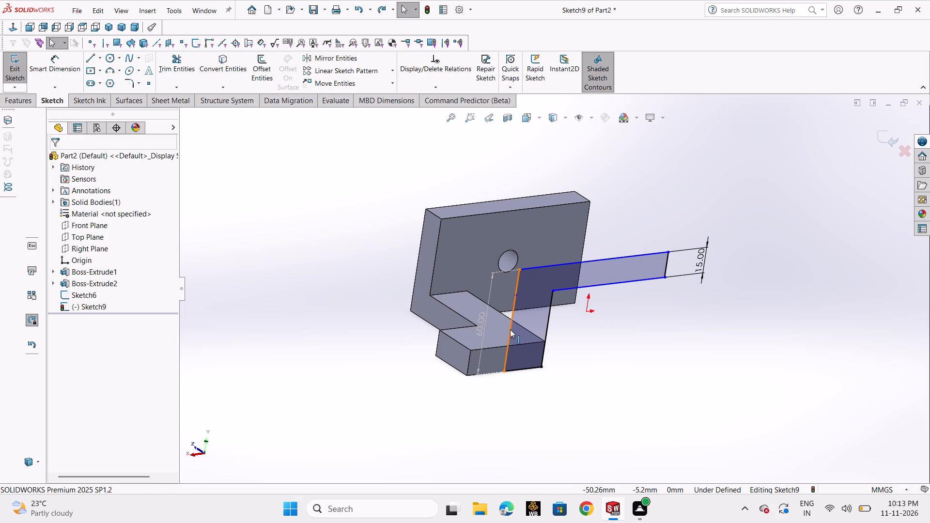
# Close the L-shaped sketch and extrude its profile 15 mm blind in the reversed direction, toward the plate, merged with the existing body.
pyautogui.click(880, 133)
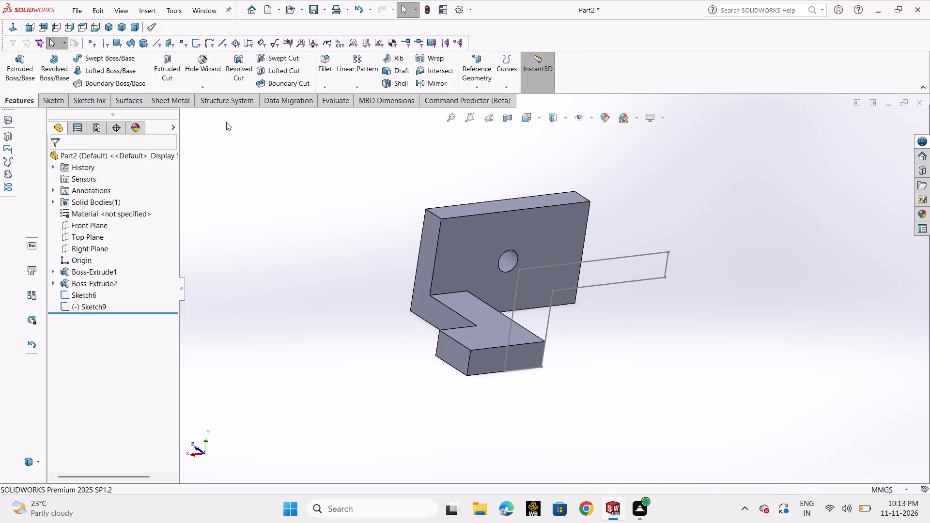
pyautogui.click(14, 76)
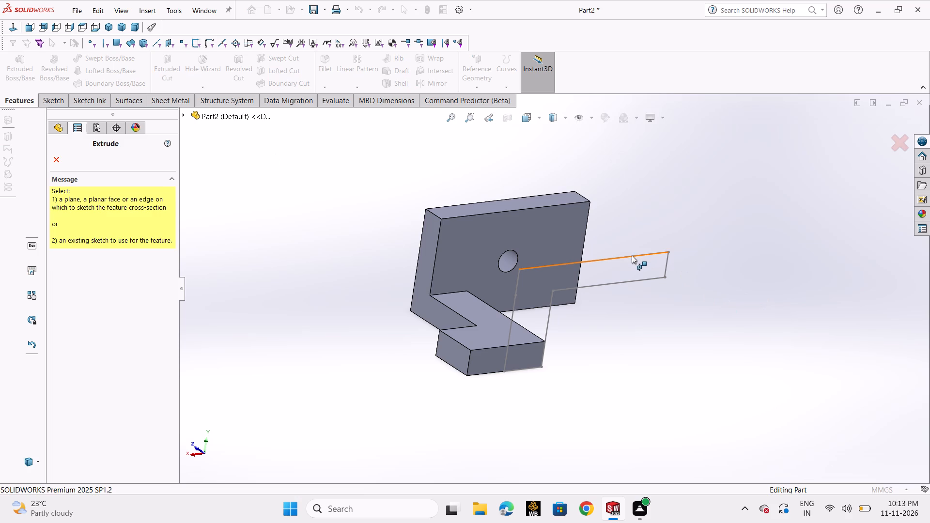
pyautogui.click(632, 255)
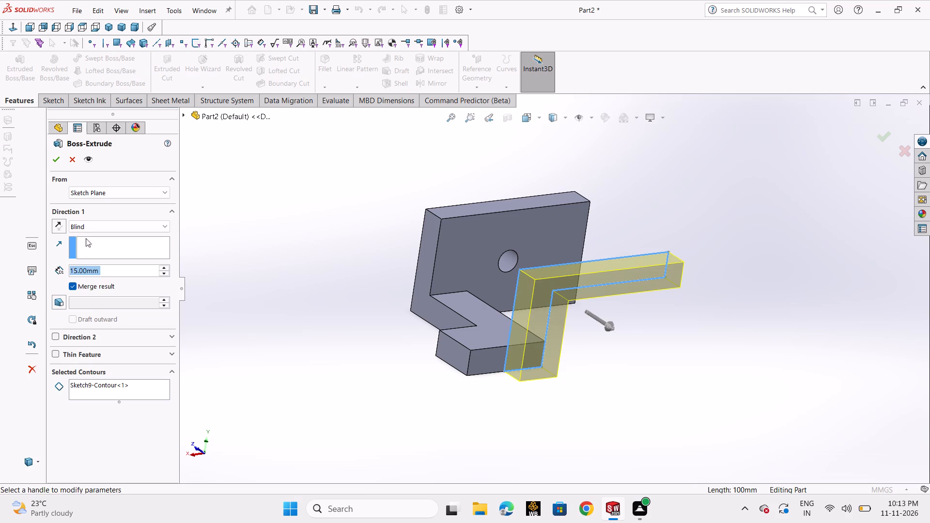
pyautogui.click(63, 225)
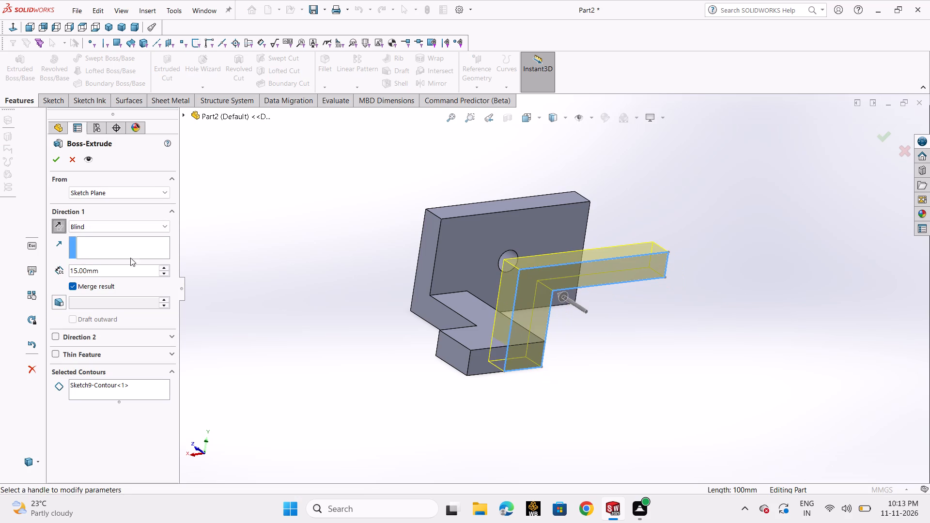
pyautogui.click(61, 163)
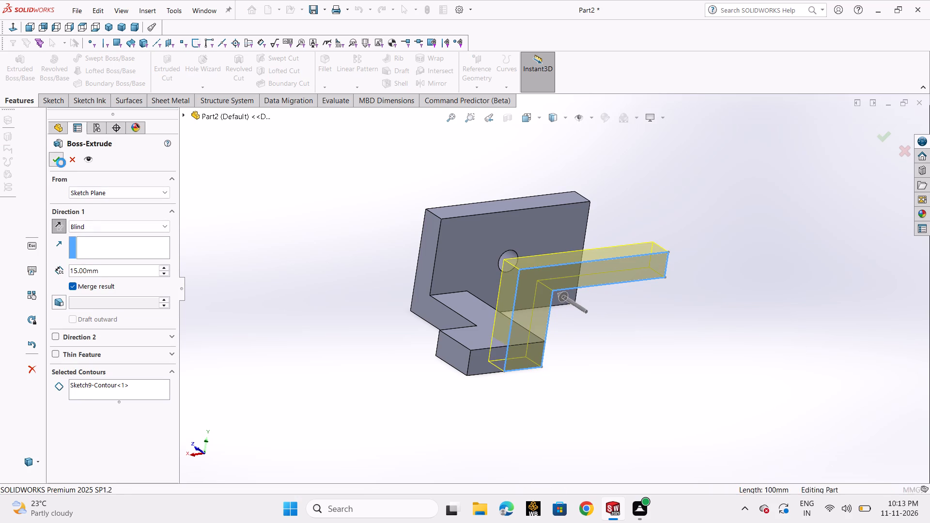
pyautogui.click(760, 420)
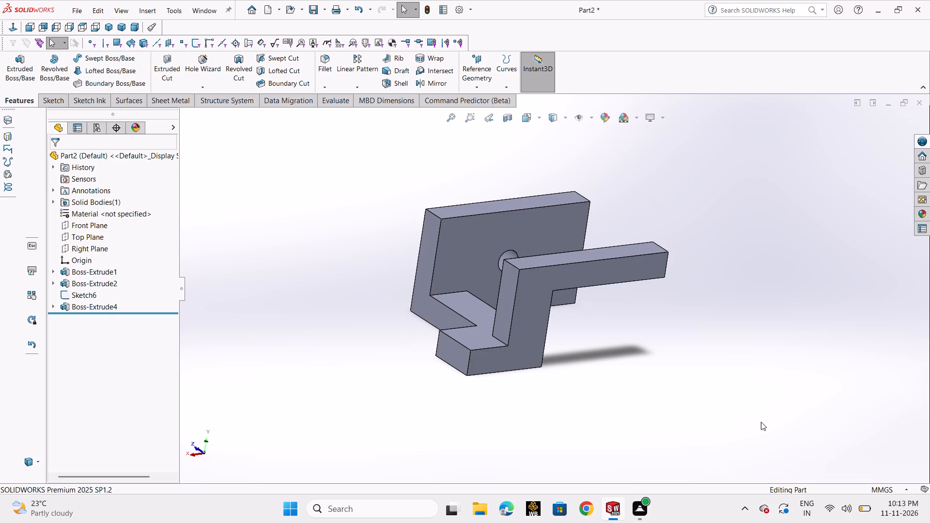
pyautogui.hotkey('ctrl', '7')
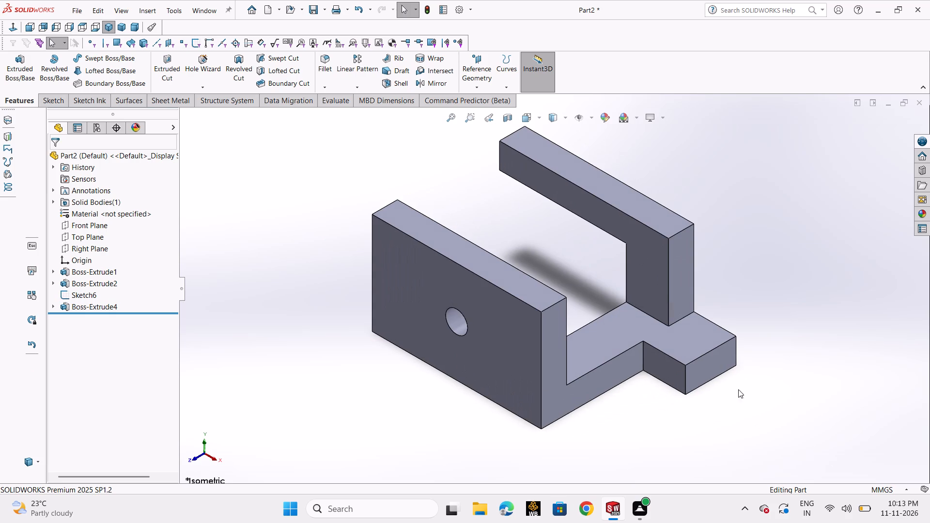
pyautogui.scroll(1, 741, 330)
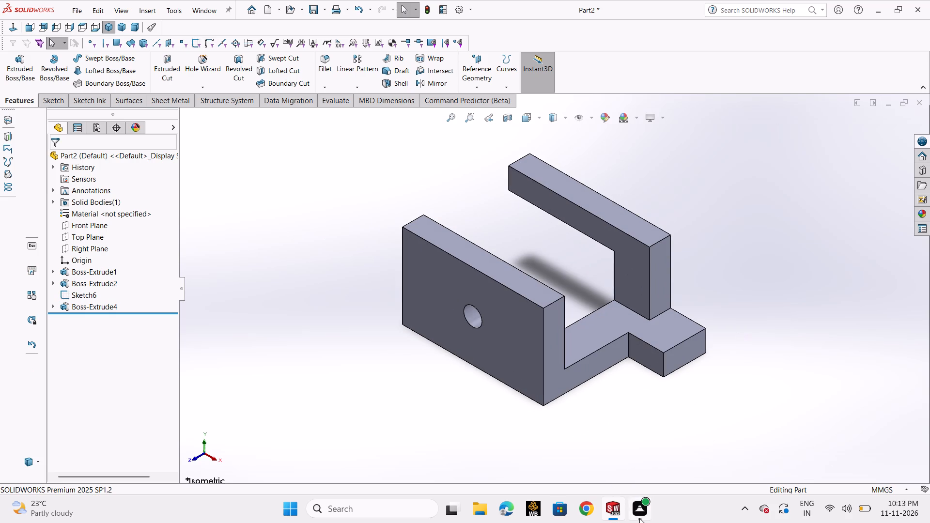
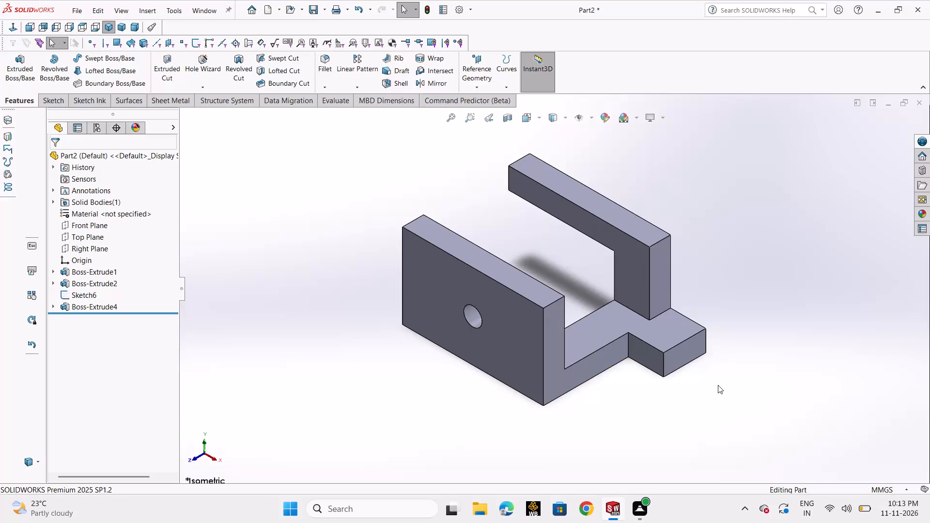
# Edit the stepped connecting block's extrusion so that it no longer merges with the plate.
pyautogui.scroll(2, 653, 290)
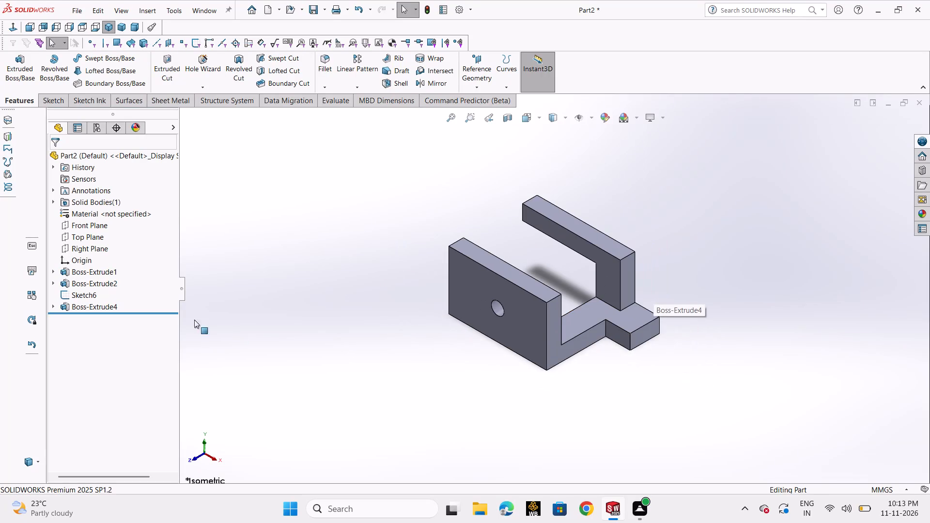
pyautogui.click(80, 279)
pyautogui.click(100, 247)
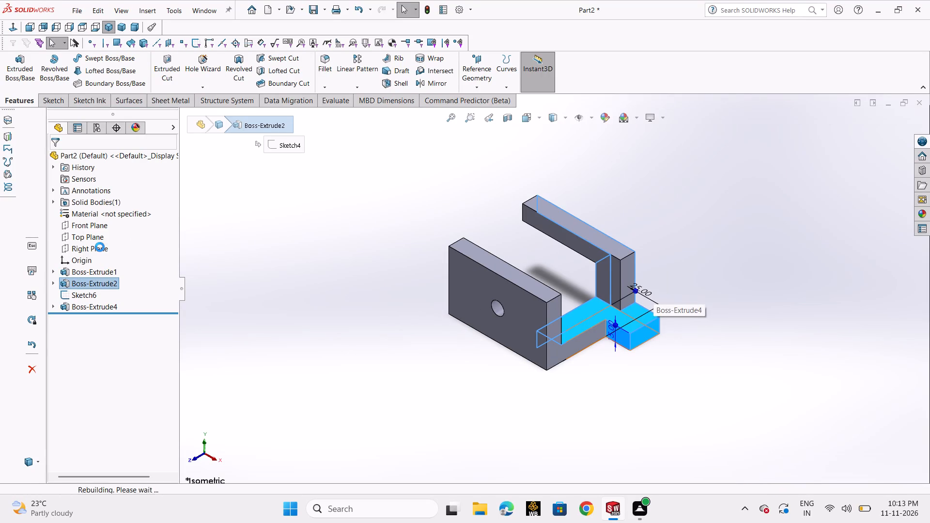
pyautogui.click(82, 282)
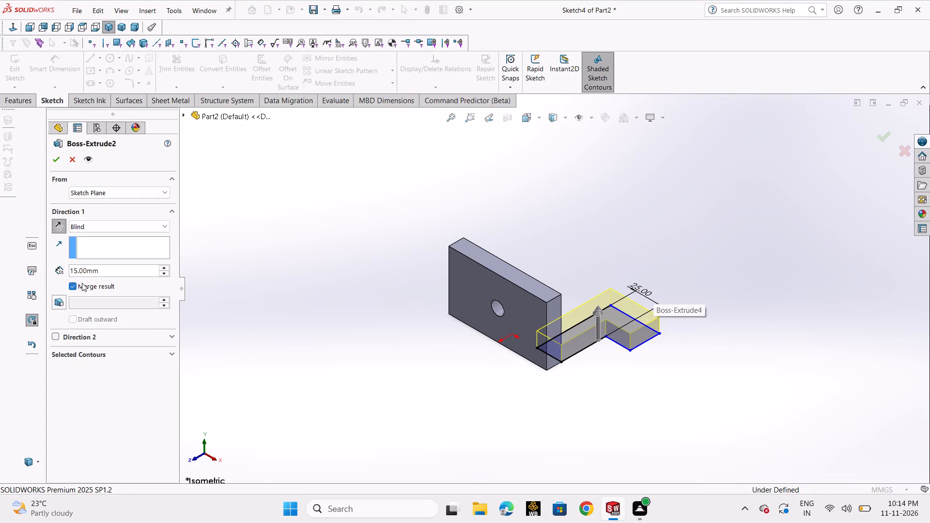
pyautogui.click(59, 161)
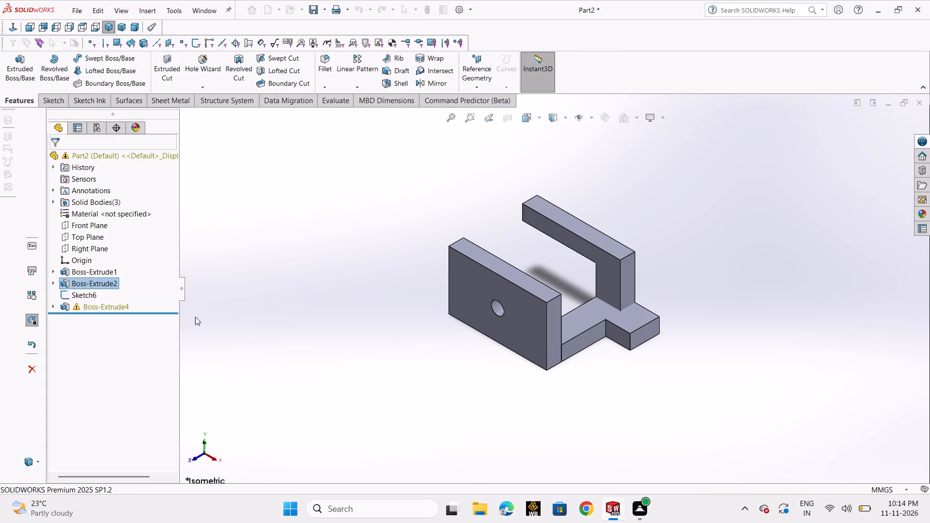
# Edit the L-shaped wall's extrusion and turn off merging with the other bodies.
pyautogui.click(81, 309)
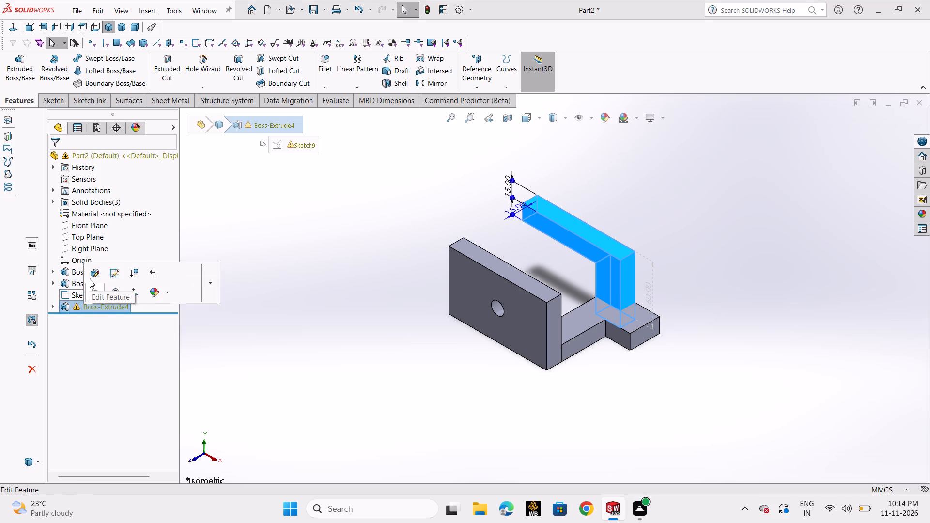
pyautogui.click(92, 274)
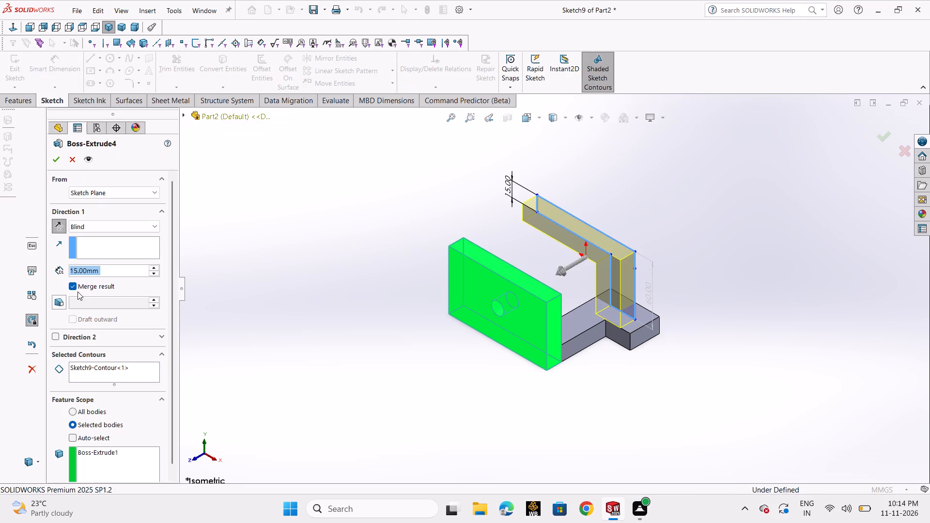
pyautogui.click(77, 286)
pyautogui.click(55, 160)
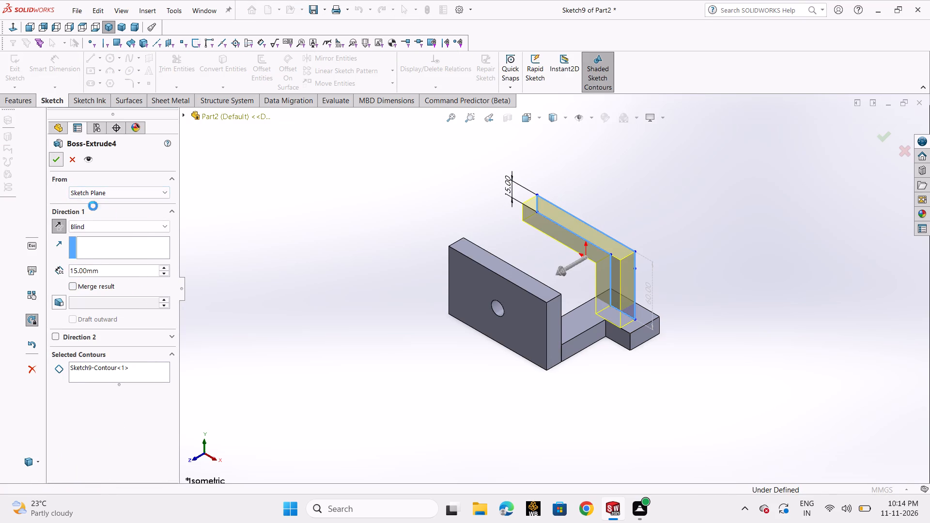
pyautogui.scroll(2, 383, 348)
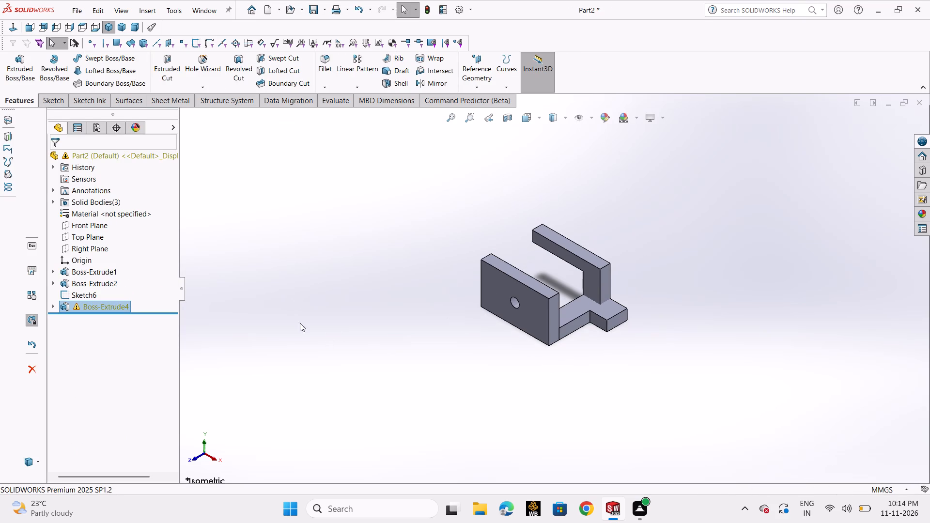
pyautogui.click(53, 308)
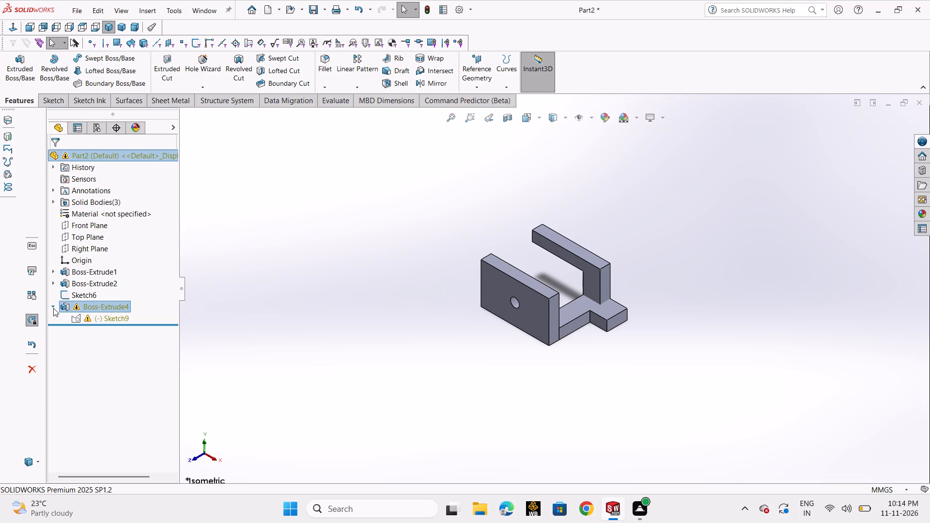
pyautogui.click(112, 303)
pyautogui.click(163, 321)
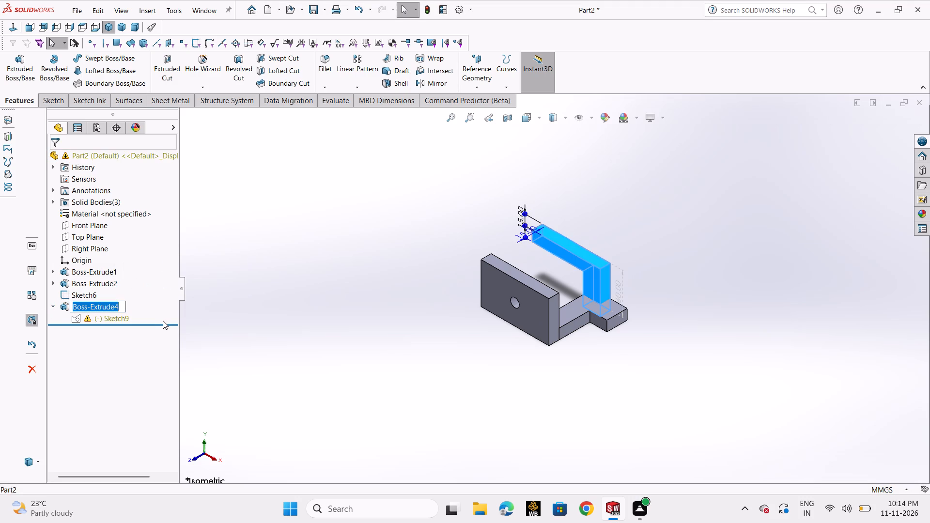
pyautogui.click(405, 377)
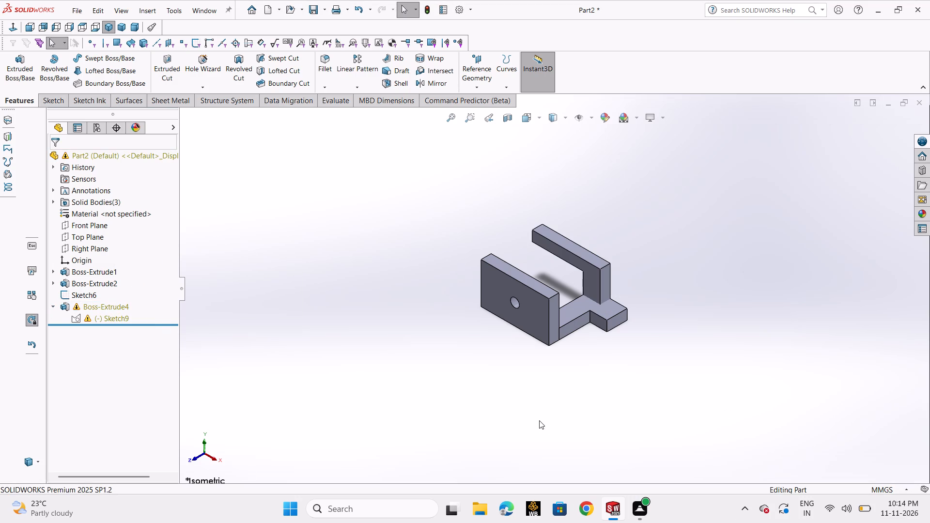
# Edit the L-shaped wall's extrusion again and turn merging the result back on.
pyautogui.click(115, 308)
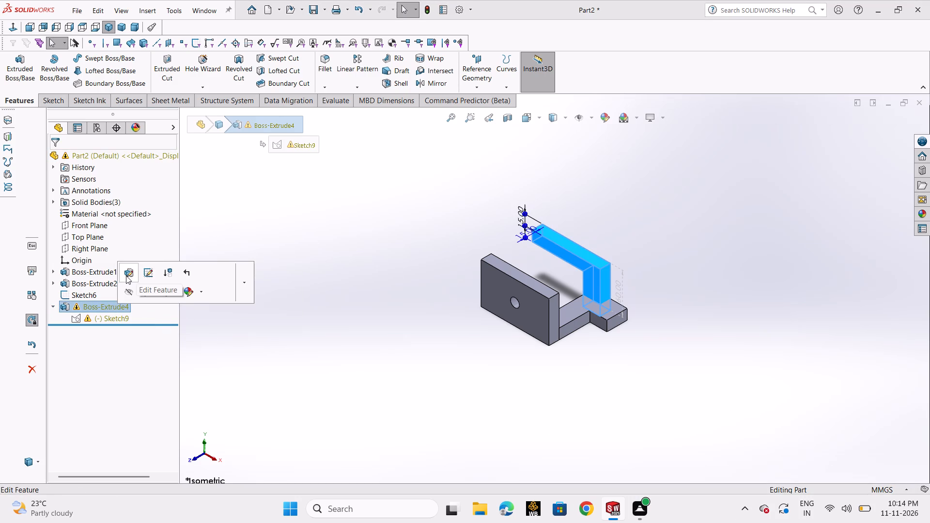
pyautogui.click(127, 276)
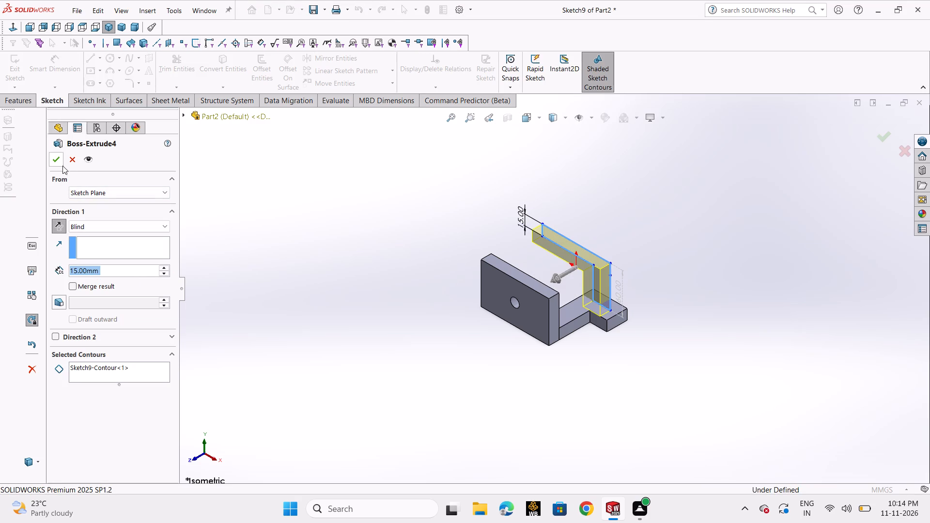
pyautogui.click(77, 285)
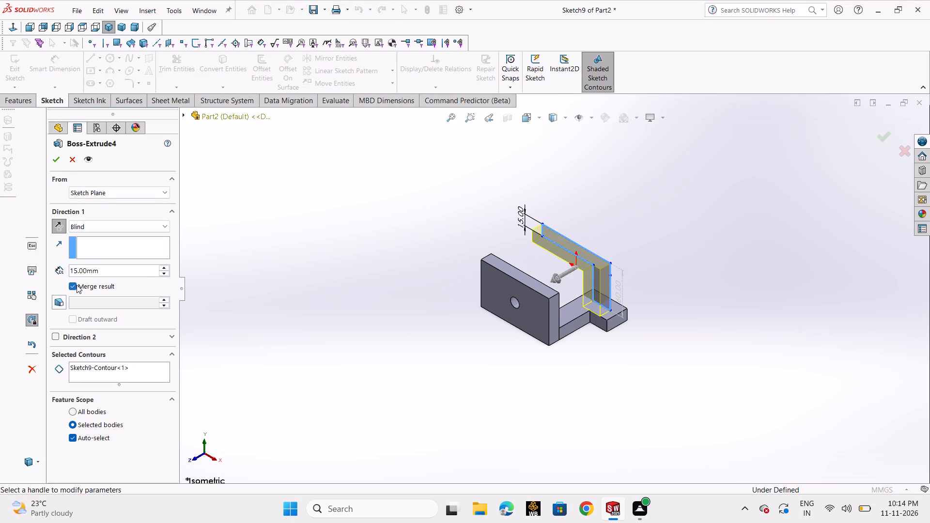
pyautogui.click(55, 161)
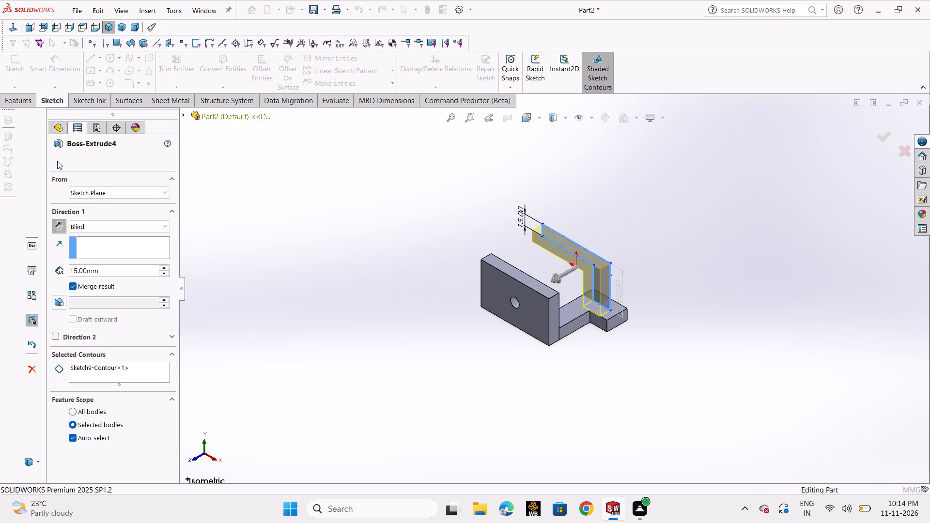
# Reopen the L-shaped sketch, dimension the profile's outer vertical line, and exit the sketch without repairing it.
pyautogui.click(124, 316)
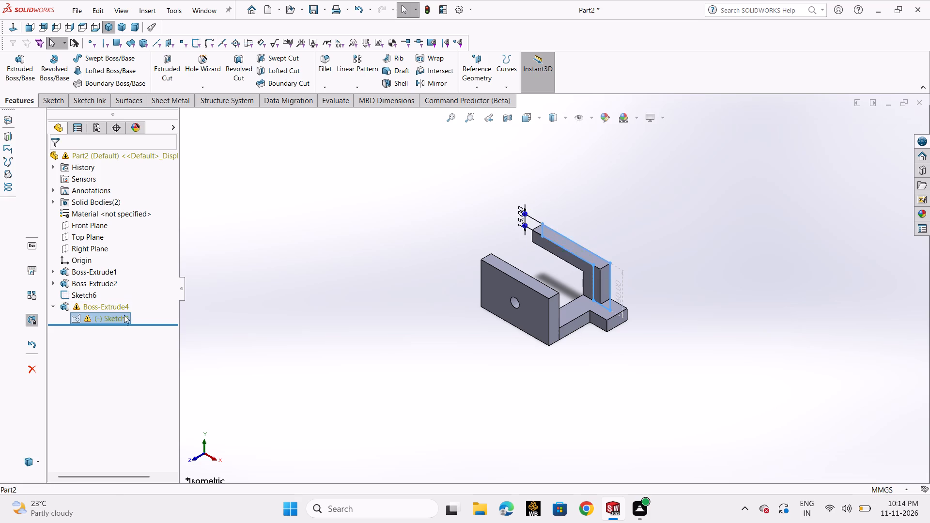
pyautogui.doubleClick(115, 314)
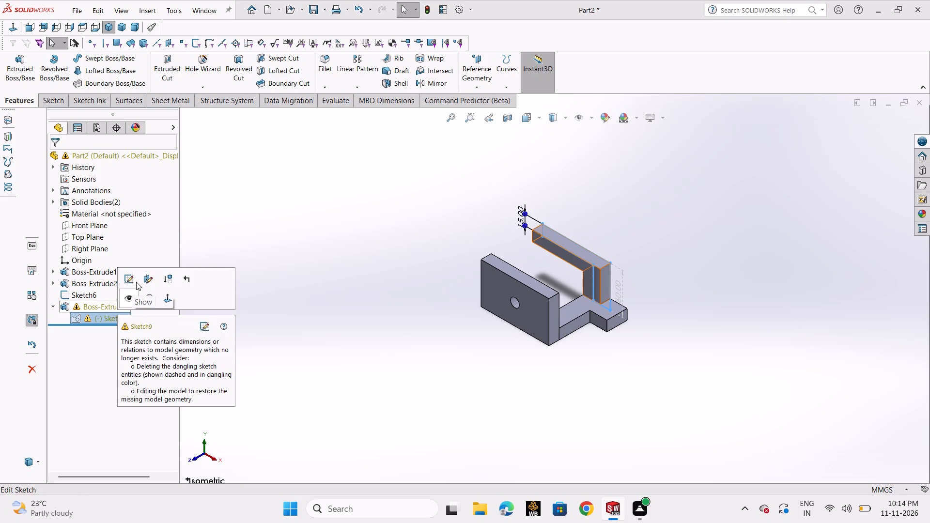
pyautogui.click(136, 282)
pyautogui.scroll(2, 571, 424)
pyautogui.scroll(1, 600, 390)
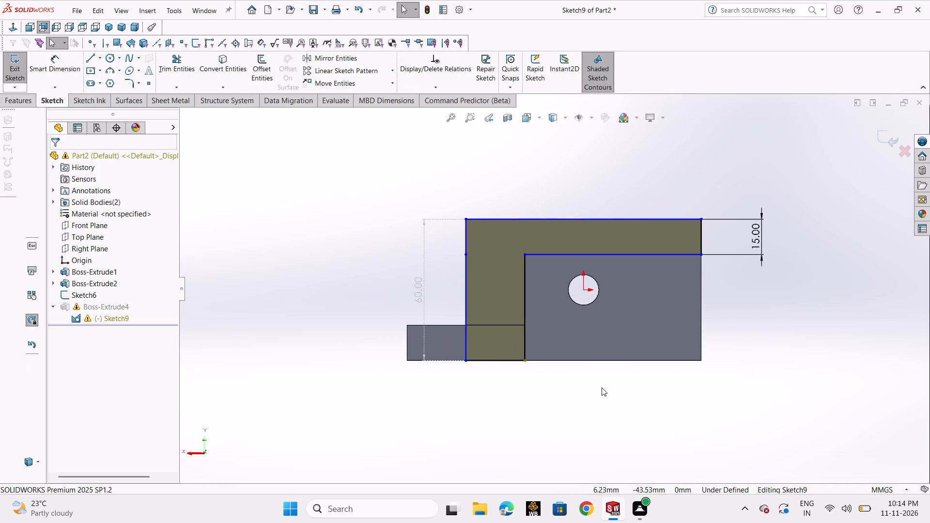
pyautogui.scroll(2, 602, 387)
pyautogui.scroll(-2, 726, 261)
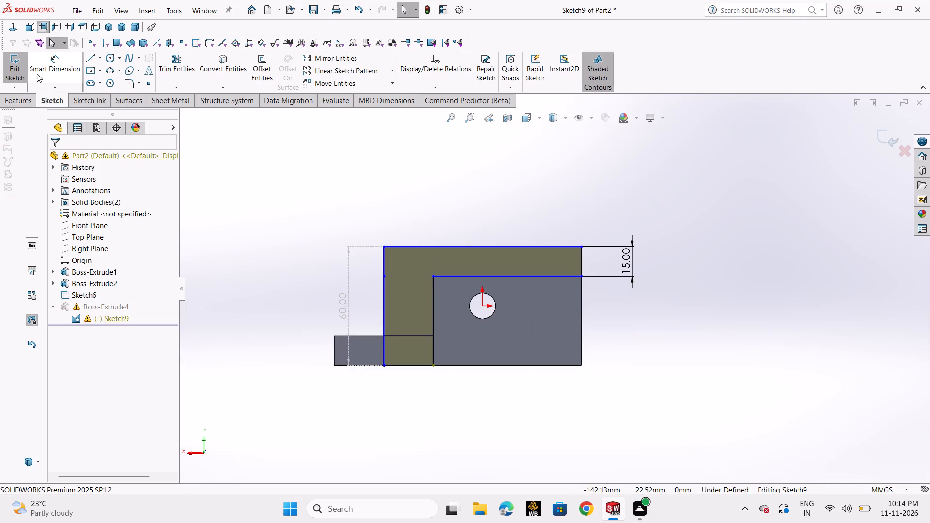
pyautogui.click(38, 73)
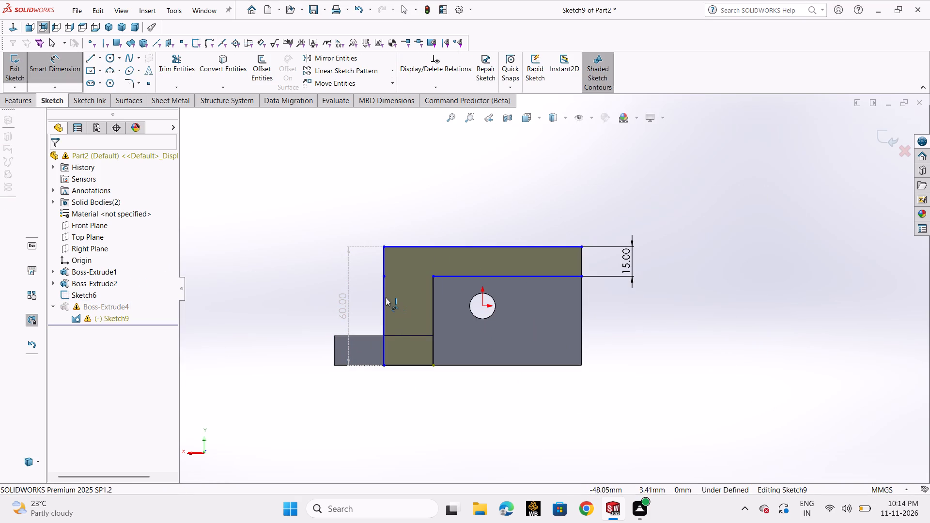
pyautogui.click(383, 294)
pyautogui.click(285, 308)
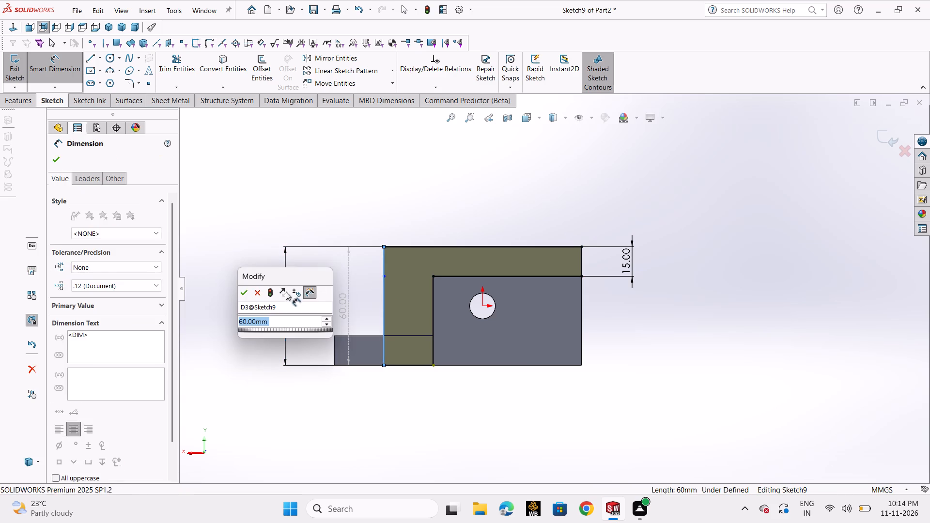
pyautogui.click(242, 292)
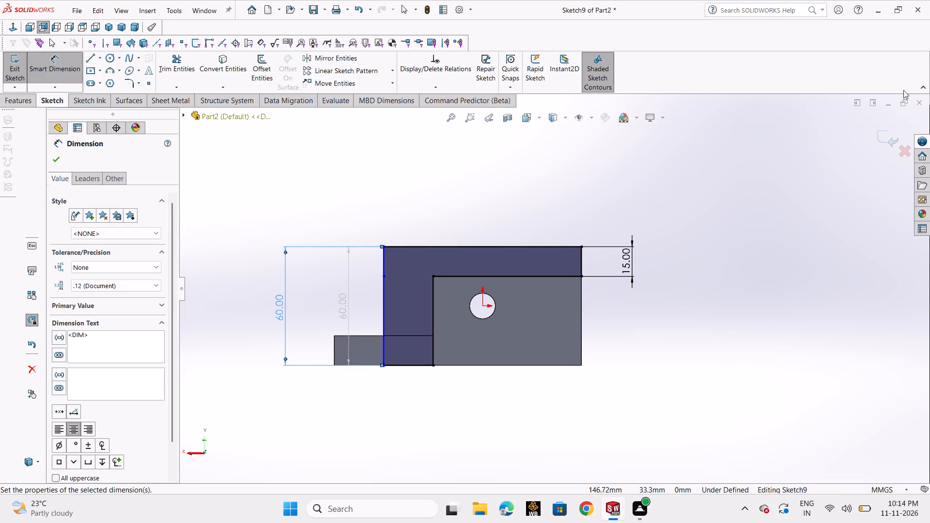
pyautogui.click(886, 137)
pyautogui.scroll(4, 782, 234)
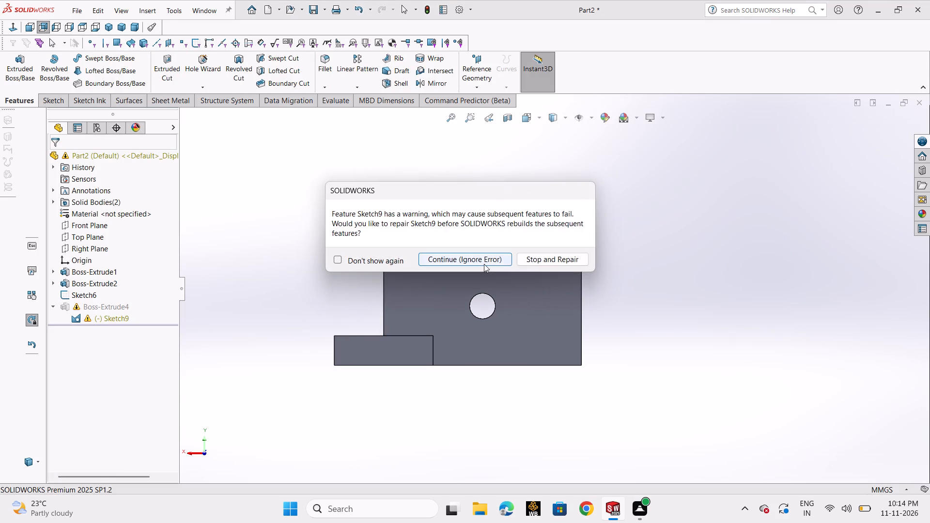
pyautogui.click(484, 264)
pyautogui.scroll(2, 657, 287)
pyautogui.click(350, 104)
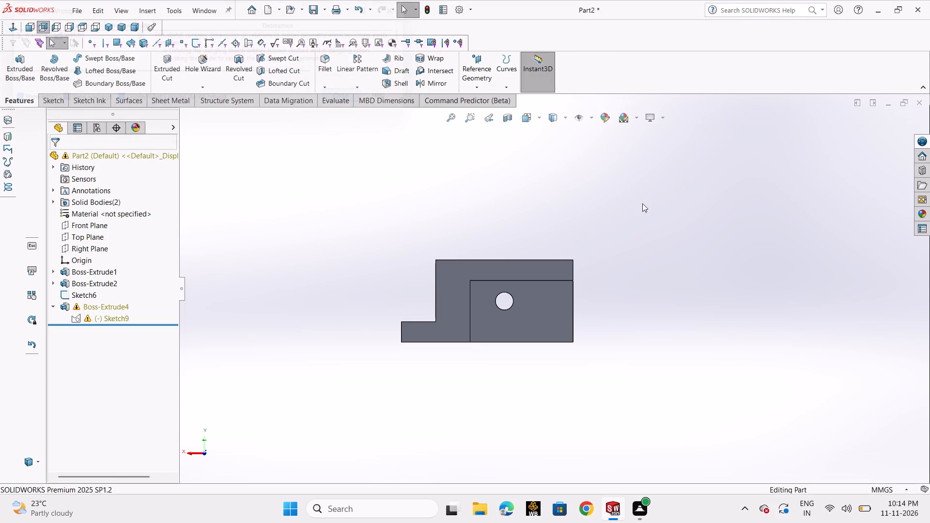
# Delete the L-shaped wall extrusion together with its leftover sketch.
pyautogui.scroll(2, 675, 215)
pyautogui.moveTo(674, 241); pyautogui.dragTo(751, 302, button='middle')
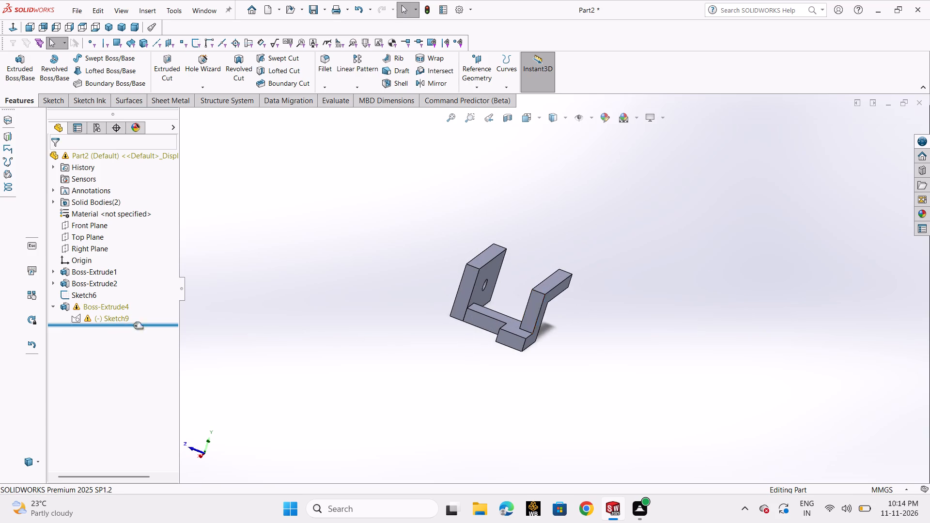
pyautogui.click(111, 304)
pyautogui.rightClick(111, 304)
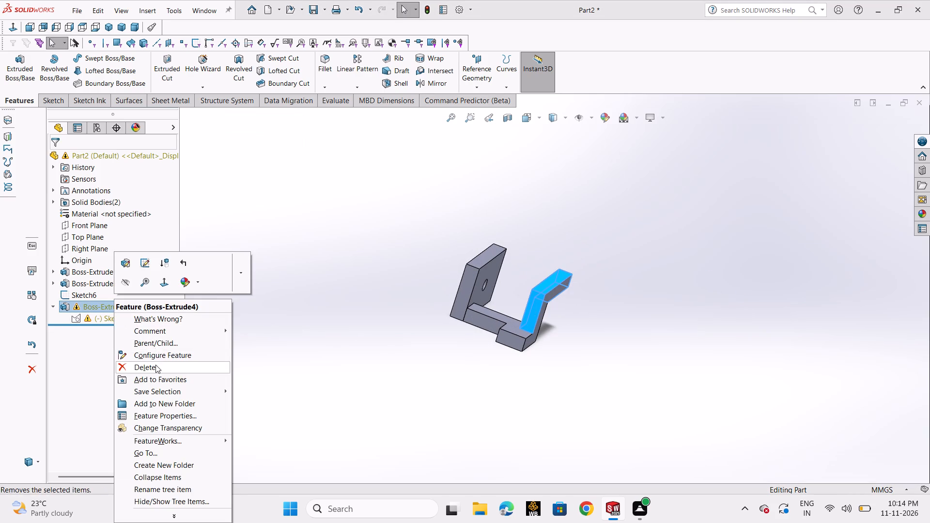
pyautogui.click(155, 365)
pyautogui.click(547, 193)
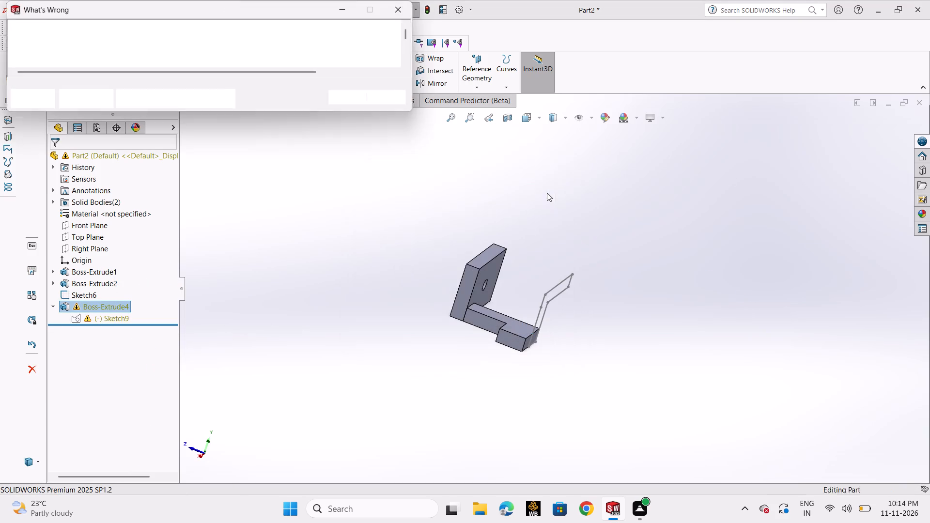
pyautogui.click(349, 102)
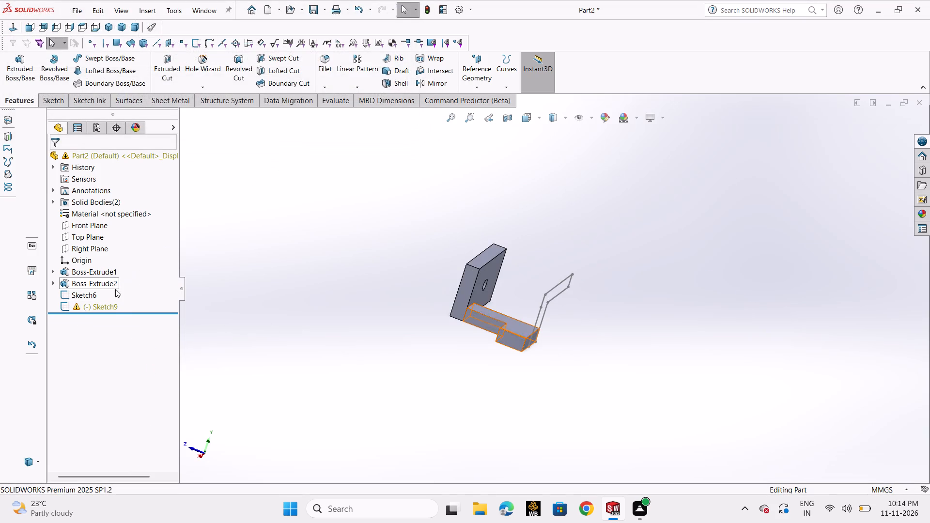
pyautogui.click(114, 303)
pyautogui.press('Delete')
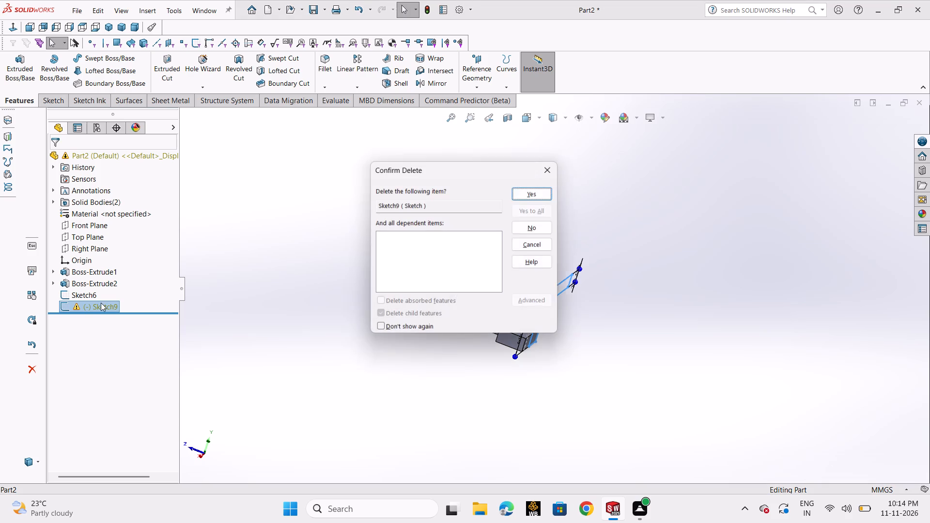
pyautogui.click(543, 186)
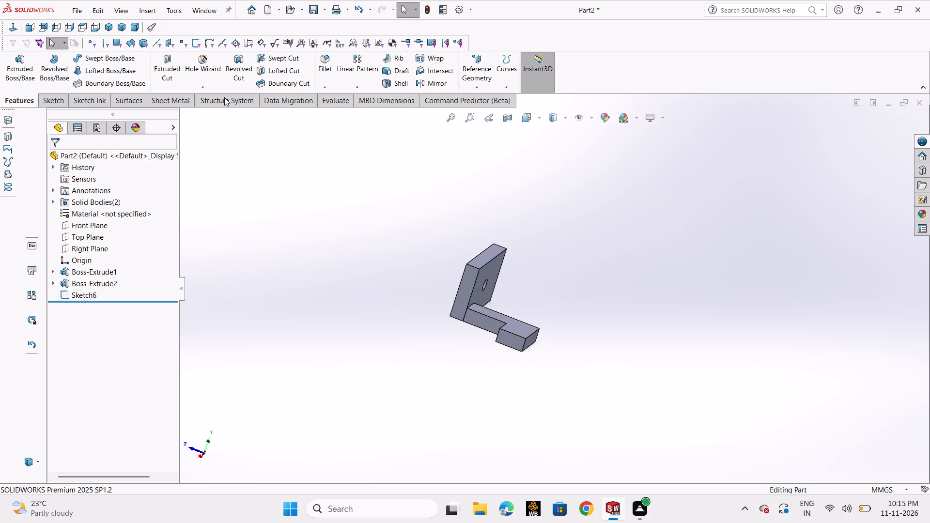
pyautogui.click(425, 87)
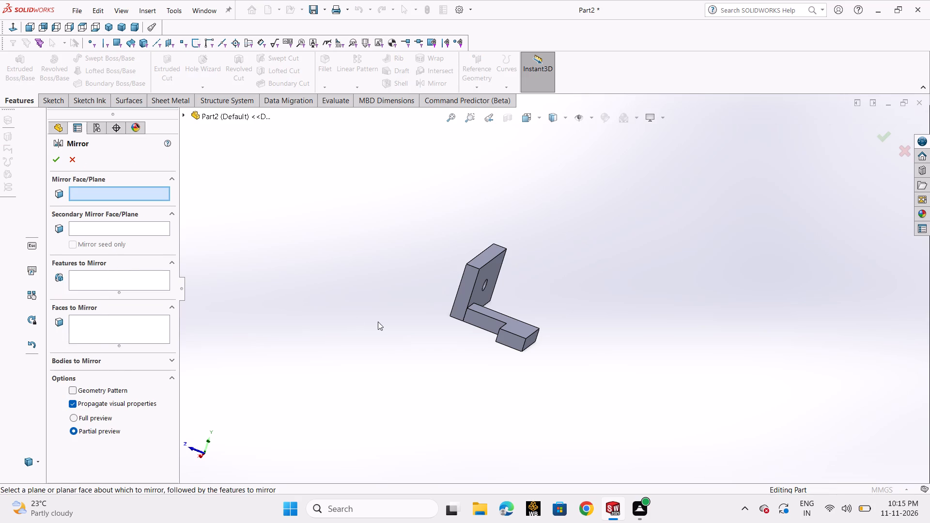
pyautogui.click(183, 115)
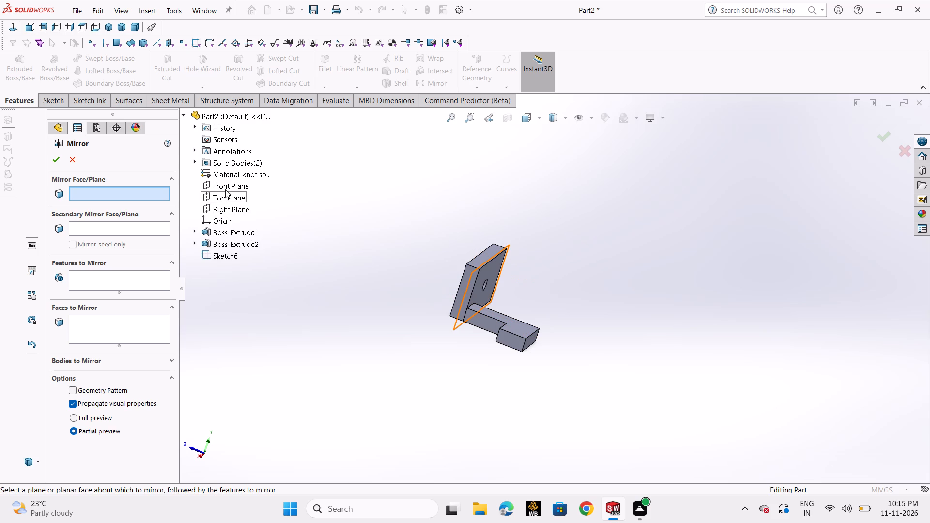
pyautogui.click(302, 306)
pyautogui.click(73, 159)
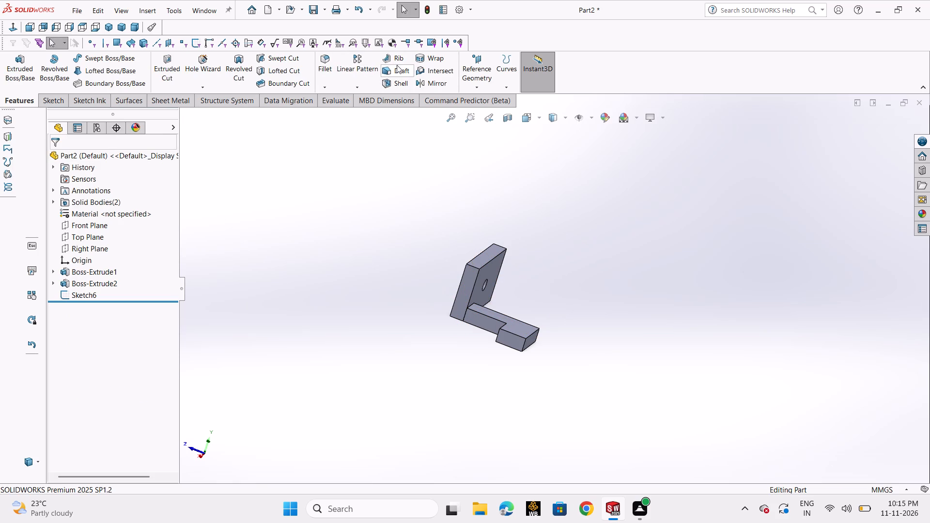
# Create a reference plane midway between the plate's outer face and the far end face of the stepped block.
pyautogui.click(465, 79)
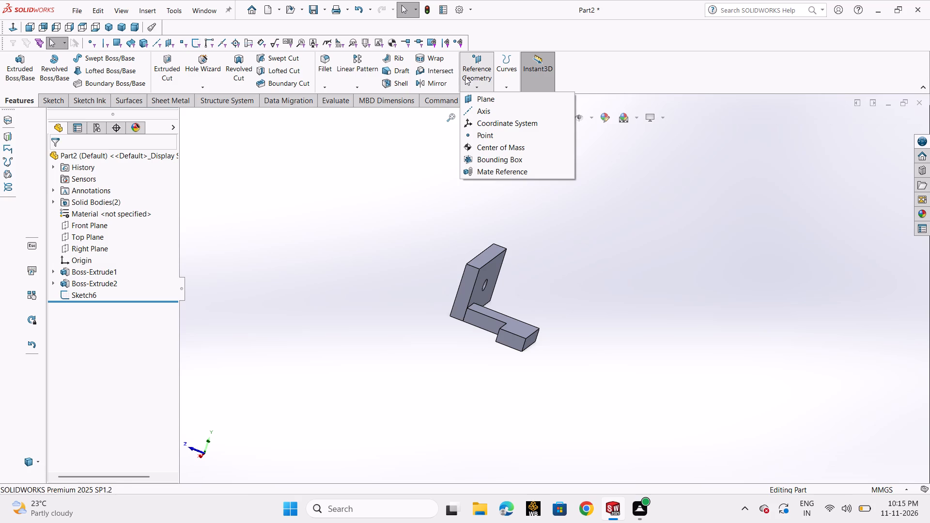
pyautogui.click(481, 95)
pyautogui.moveTo(540, 266); pyautogui.dragTo(590, 312, button='middle')
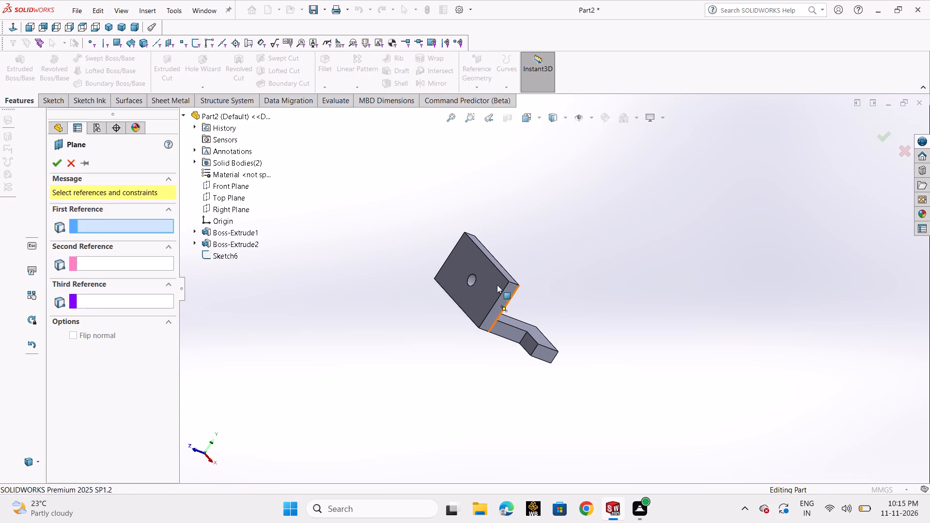
pyautogui.click(497, 288)
pyautogui.moveTo(559, 286); pyautogui.dragTo(480, 271, button='middle')
pyautogui.moveTo(474, 270); pyautogui.dragTo(432, 262, button='middle')
pyautogui.scroll(1, 432, 261)
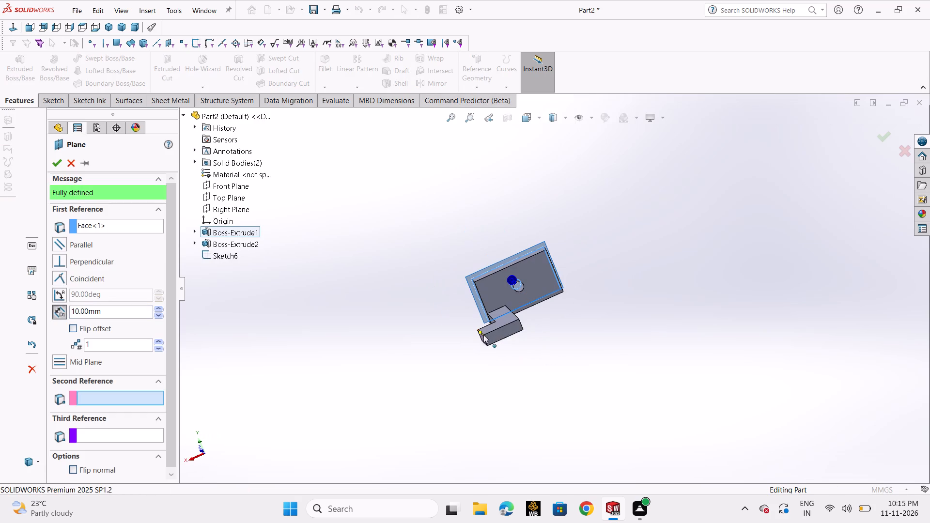
pyautogui.click(509, 334)
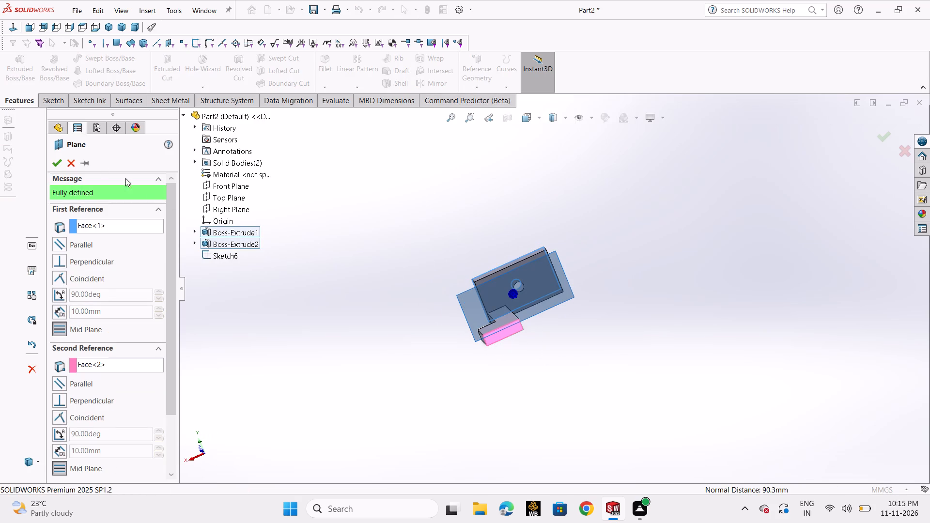
pyautogui.click(55, 169)
pyautogui.scroll(1, 362, 255)
pyautogui.moveTo(364, 260); pyautogui.dragTo(388, 265, button='middle')
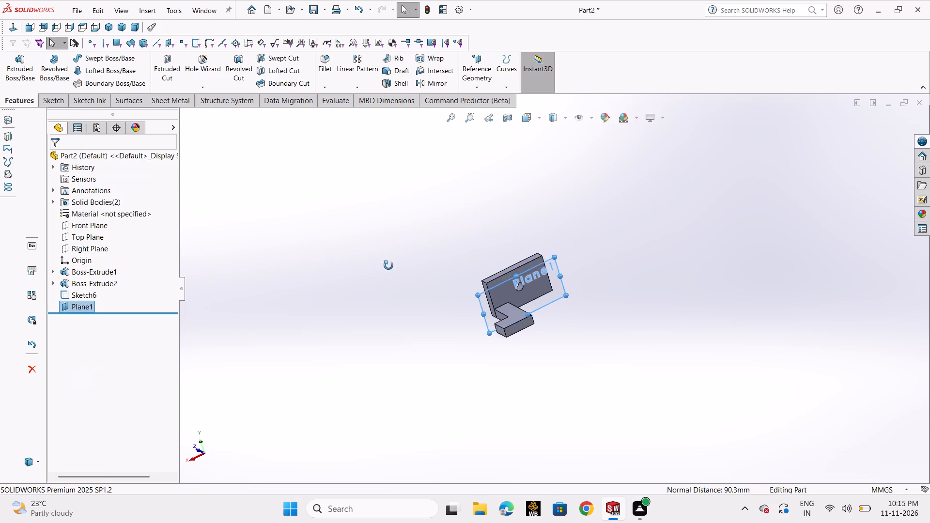
pyautogui.moveTo(388, 265); pyautogui.dragTo(429, 282, button='middle')
pyautogui.click(400, 286)
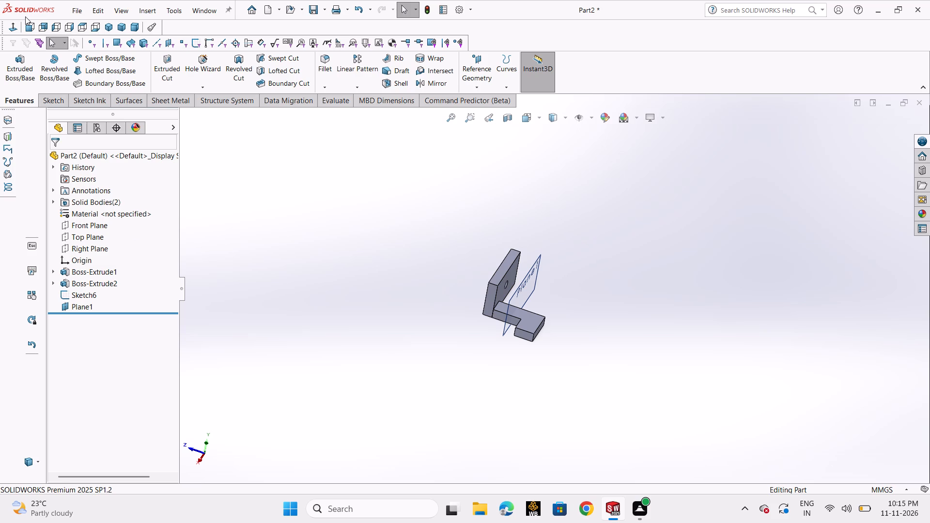
# Edit Plane1 and replace its second reference with the plate's inner face, centring the plane in the plate's thickness.
pyautogui.click(76, 308)
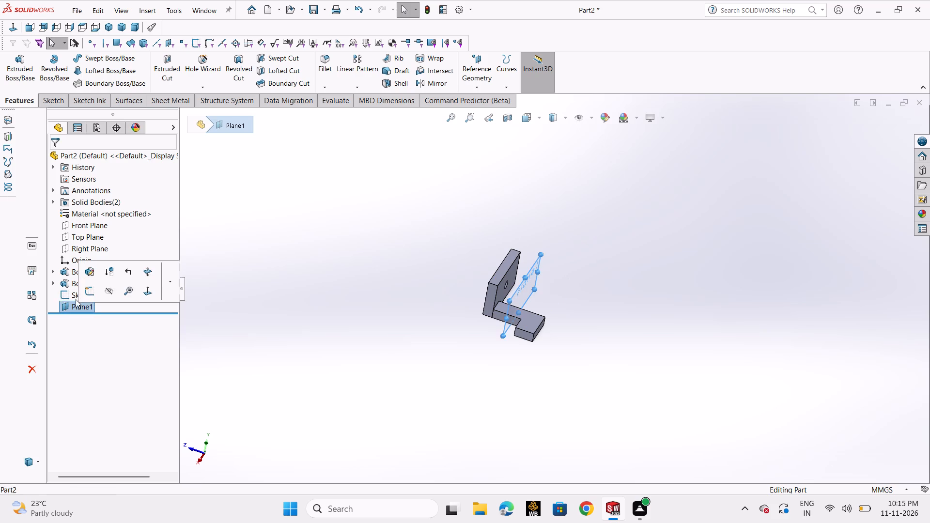
pyautogui.click(89, 270)
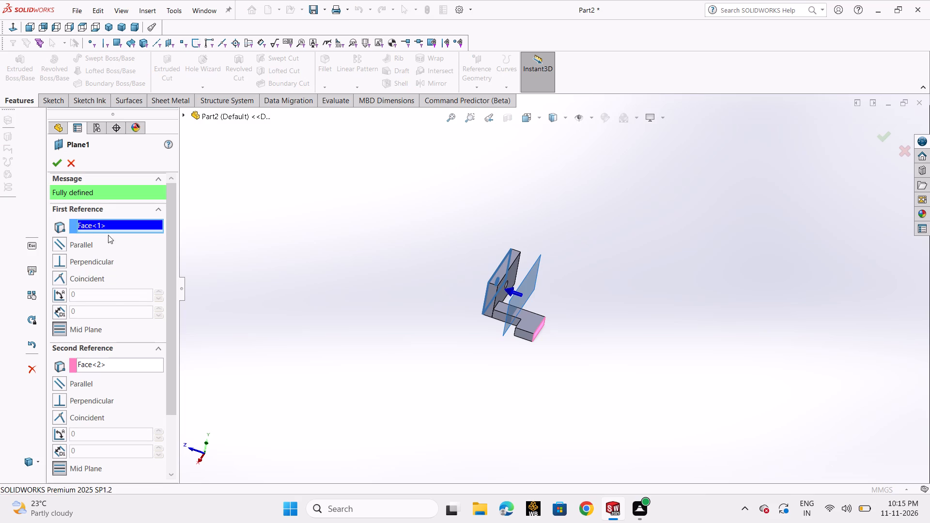
pyautogui.click(102, 363)
pyautogui.rightClick(100, 357)
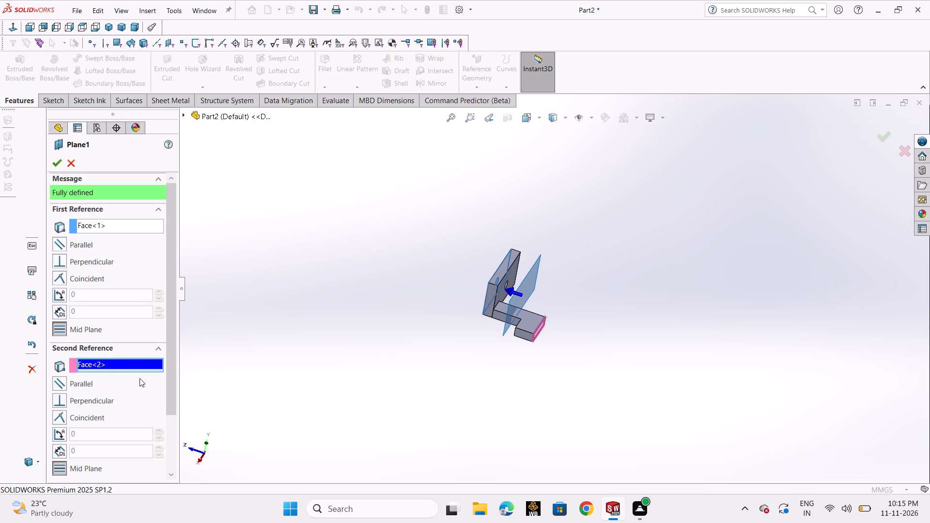
pyautogui.click(138, 360)
pyautogui.doubleClick(139, 363)
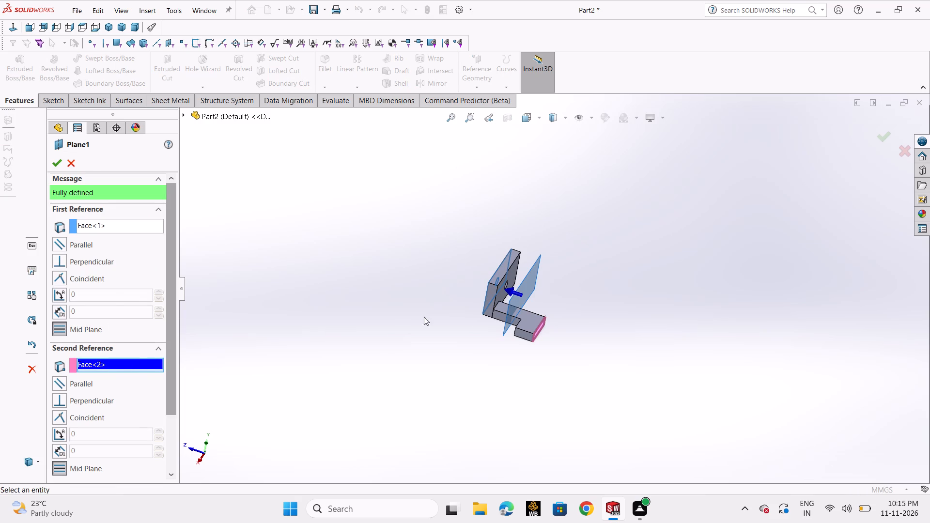
pyautogui.scroll(-3, 474, 318)
pyautogui.click(599, 327)
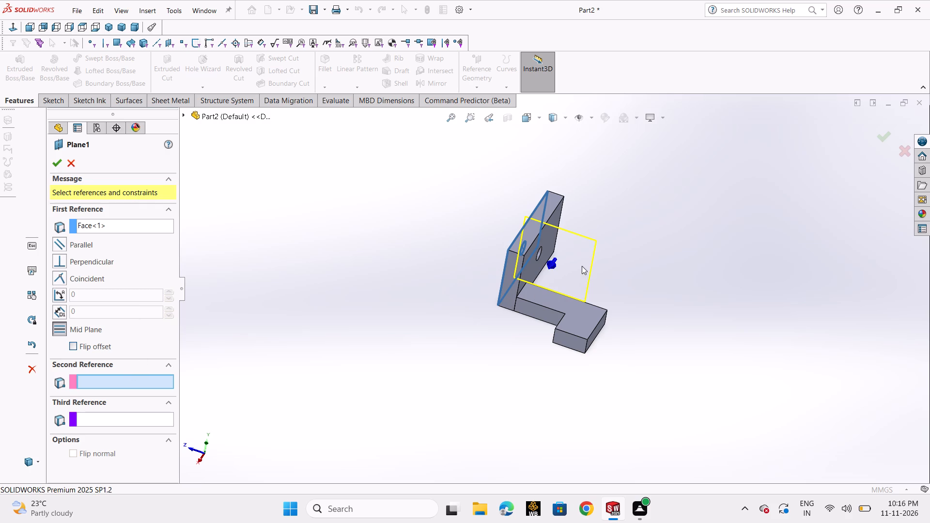
pyautogui.click(547, 241)
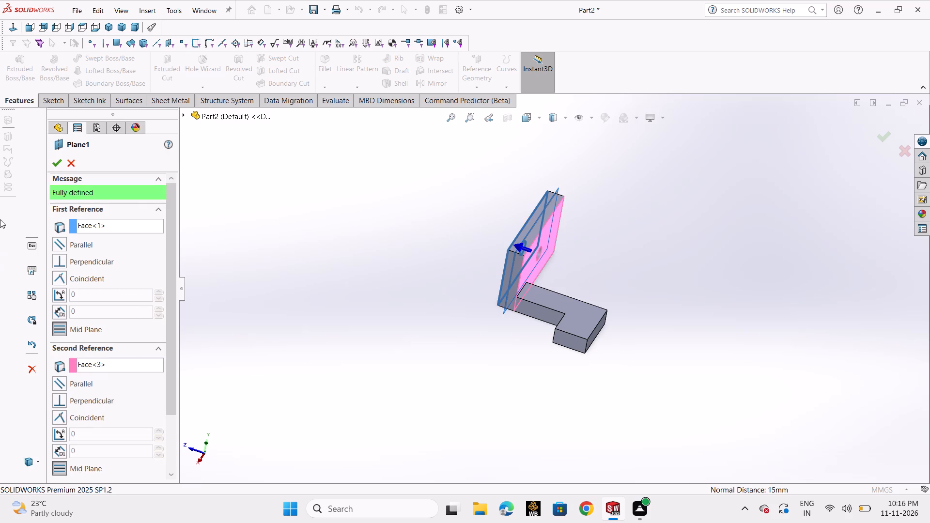
pyautogui.click(55, 169)
pyautogui.click(414, 264)
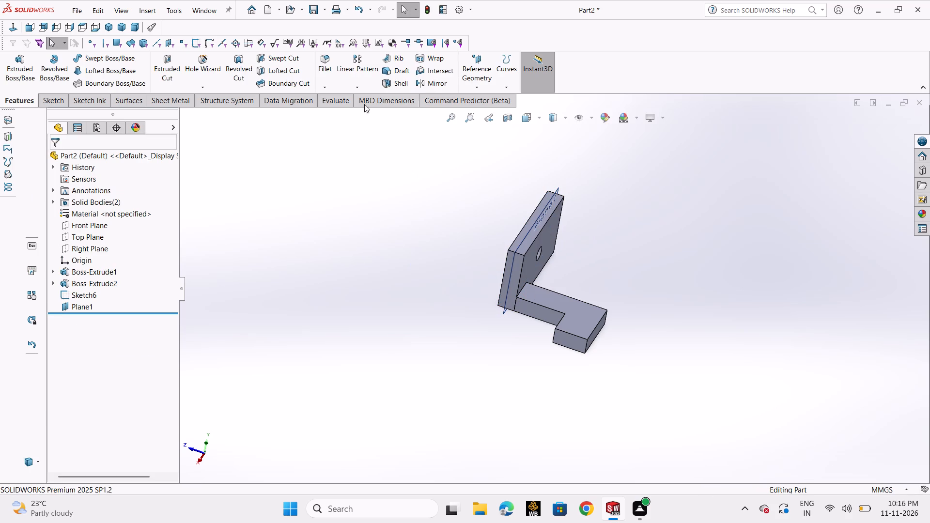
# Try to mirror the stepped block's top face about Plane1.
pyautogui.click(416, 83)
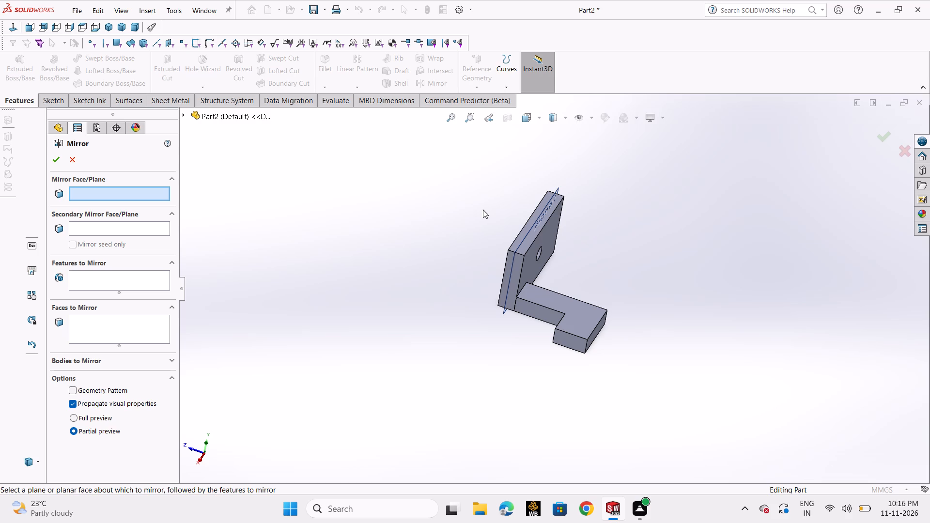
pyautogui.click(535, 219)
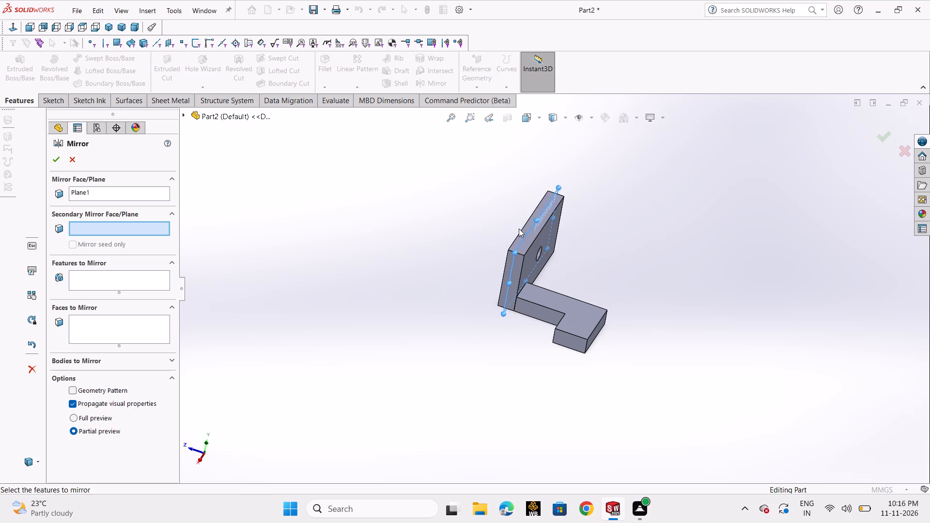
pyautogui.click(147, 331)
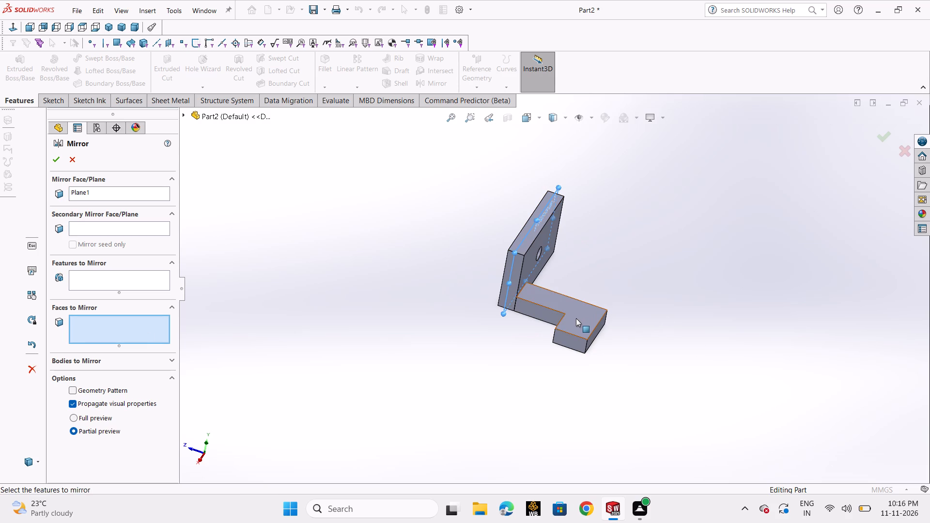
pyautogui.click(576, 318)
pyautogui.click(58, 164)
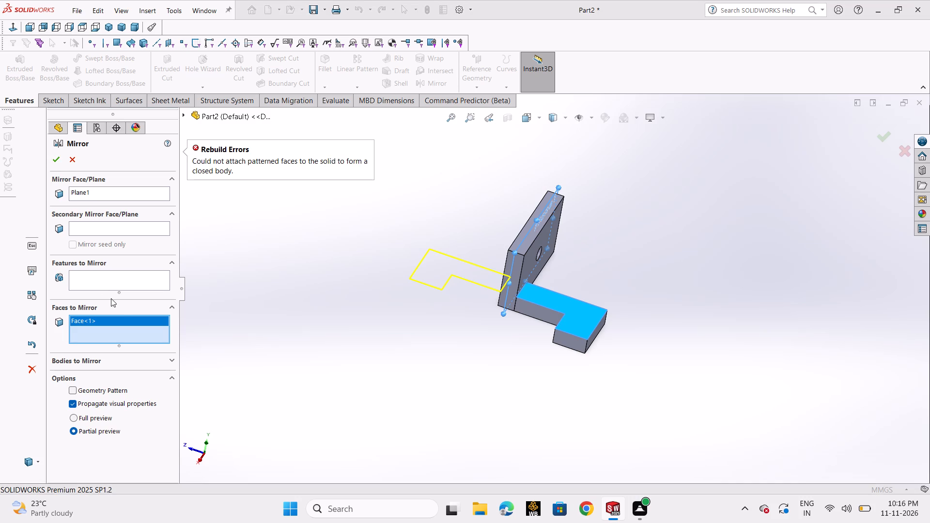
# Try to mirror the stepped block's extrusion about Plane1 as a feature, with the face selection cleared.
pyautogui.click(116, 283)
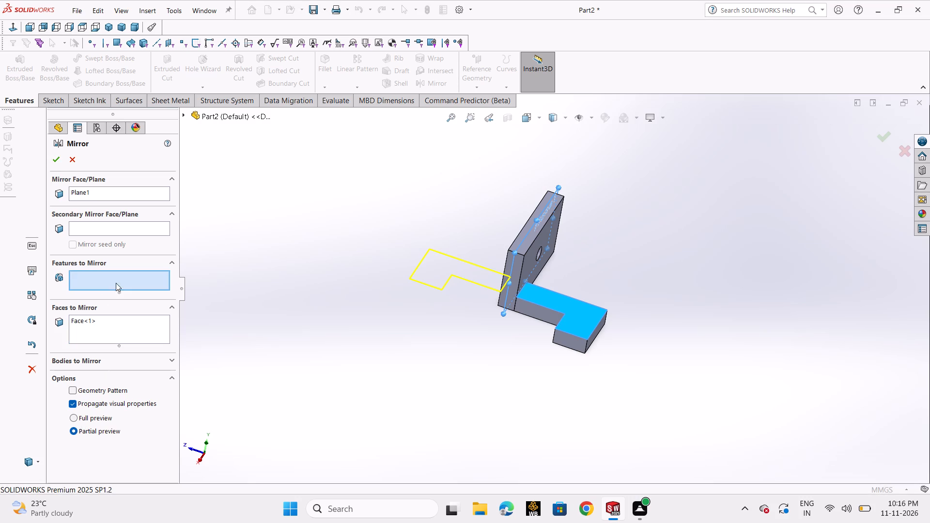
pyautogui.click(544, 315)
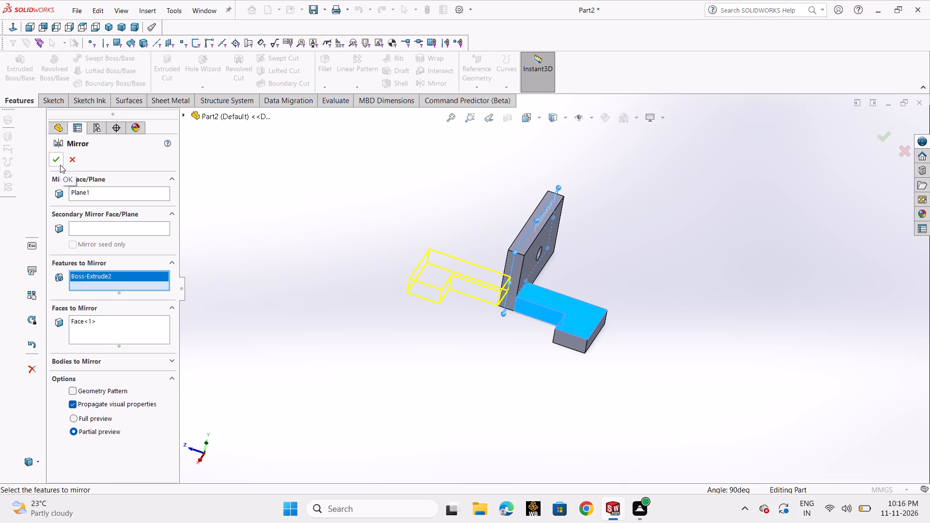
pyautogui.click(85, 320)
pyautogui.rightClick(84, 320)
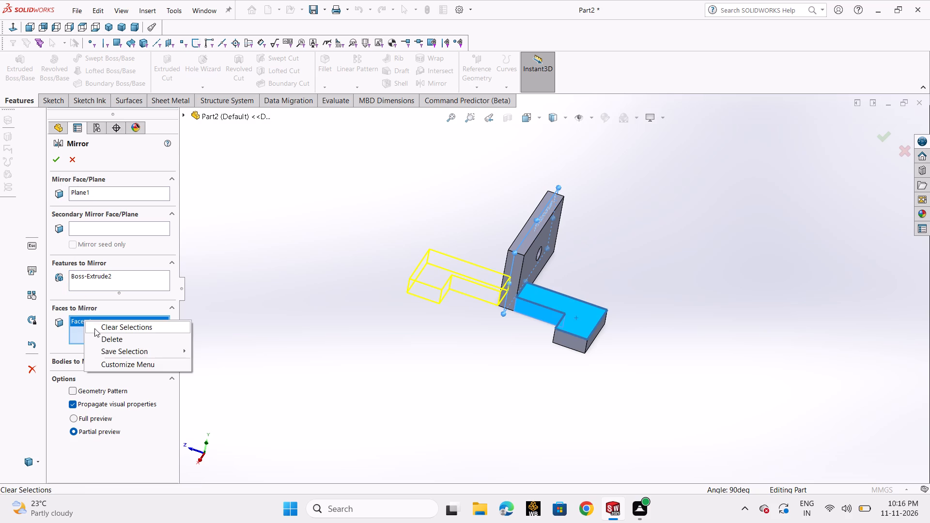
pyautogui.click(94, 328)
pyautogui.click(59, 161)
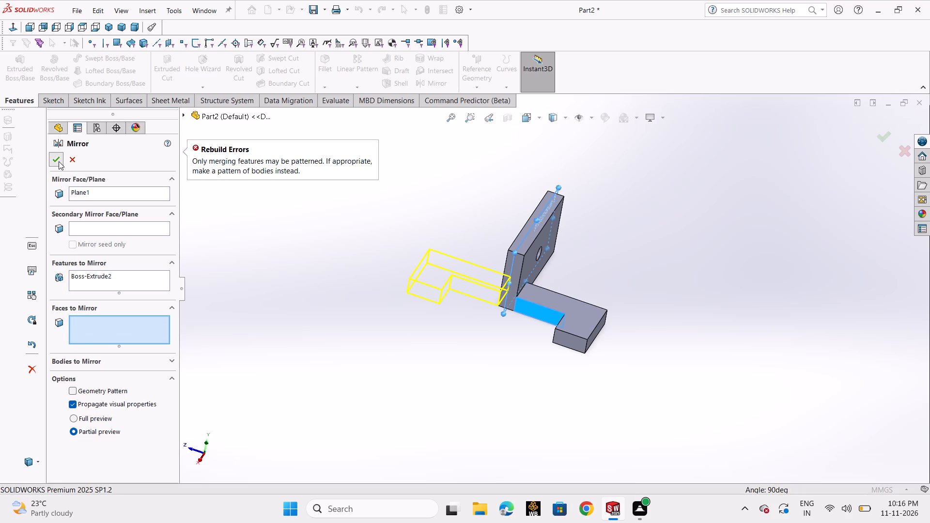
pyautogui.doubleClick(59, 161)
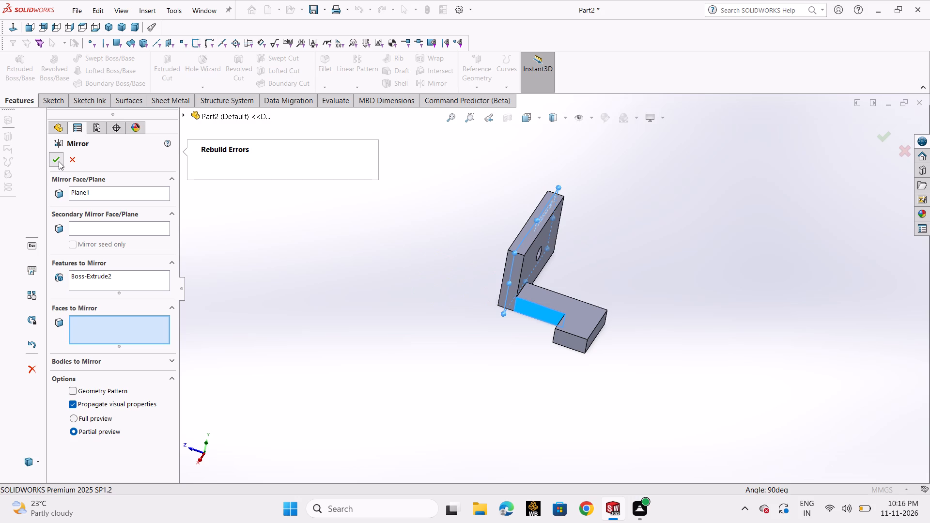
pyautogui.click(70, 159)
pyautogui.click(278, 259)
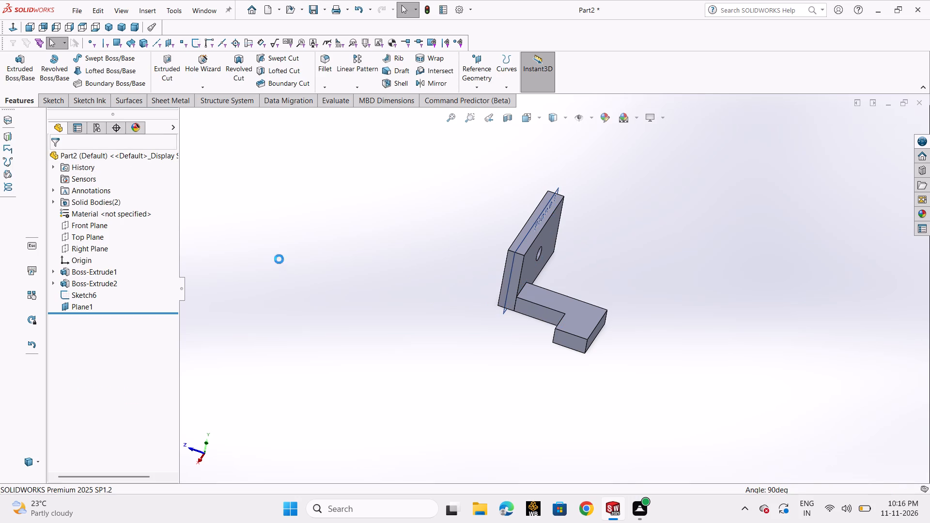
# Edit the stepped block's extrusion and turn on merging the result with the plate.
pyautogui.click(81, 283)
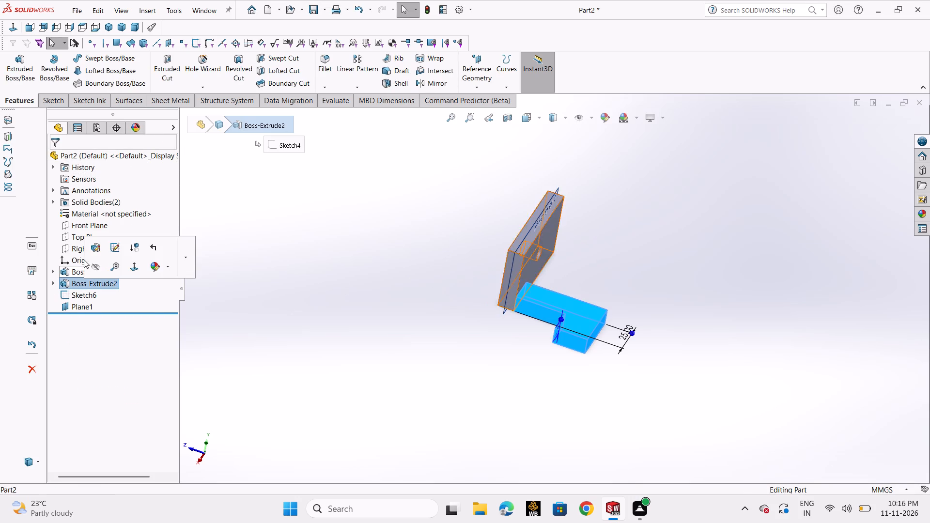
pyautogui.click(90, 245)
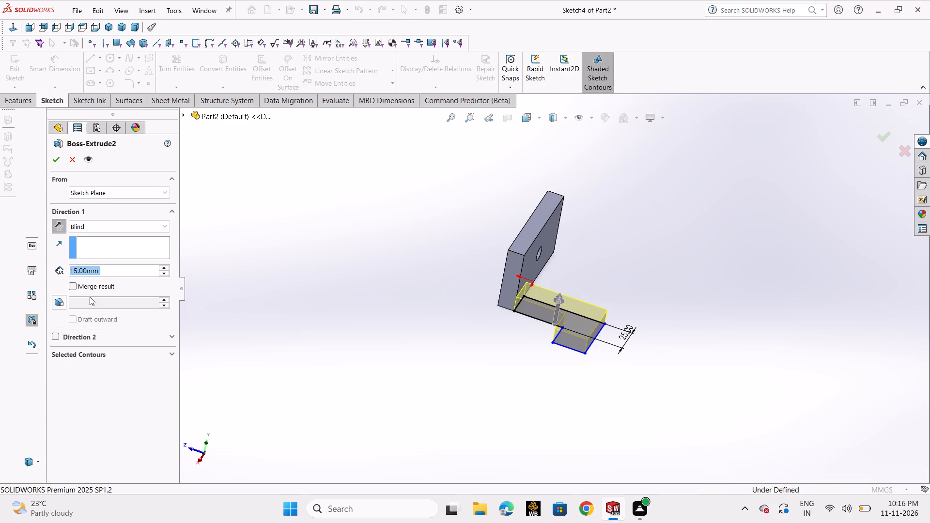
pyautogui.click(74, 286)
pyautogui.click(59, 162)
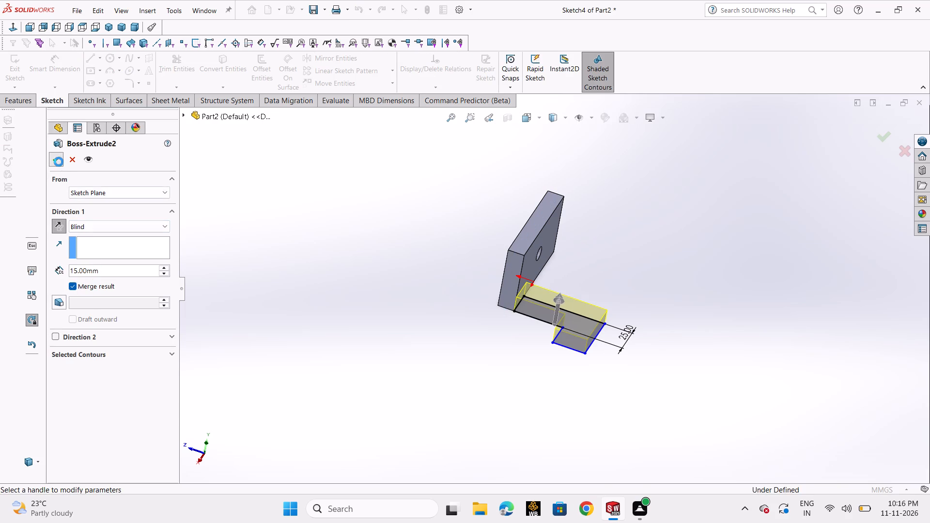
pyautogui.click(294, 238)
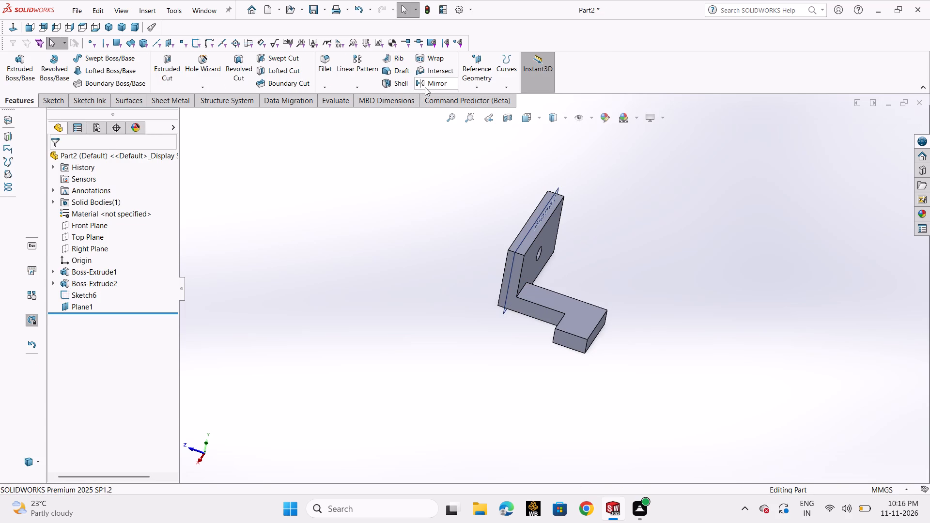
# Mirror the stepped block's extrusion about Plane1 to the opposite side of the plate.
pyautogui.click(425, 86)
pyautogui.click(95, 284)
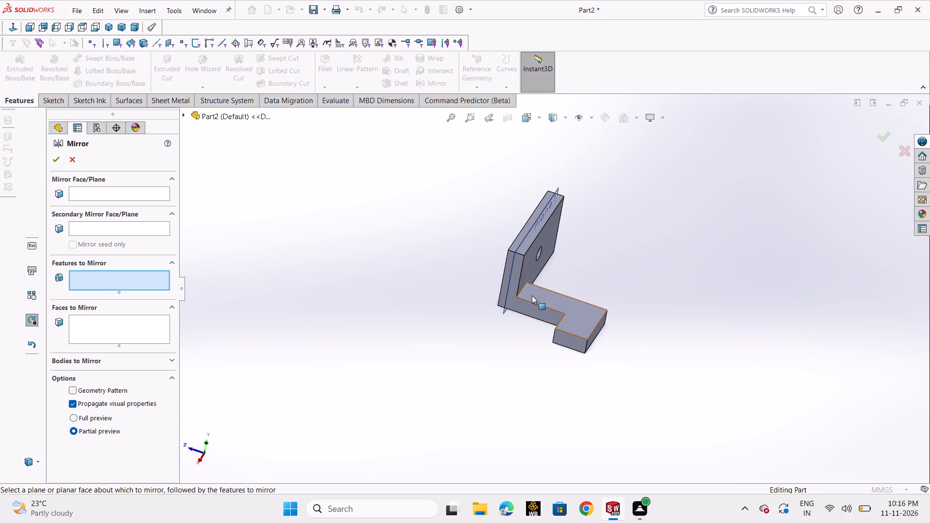
pyautogui.click(569, 304)
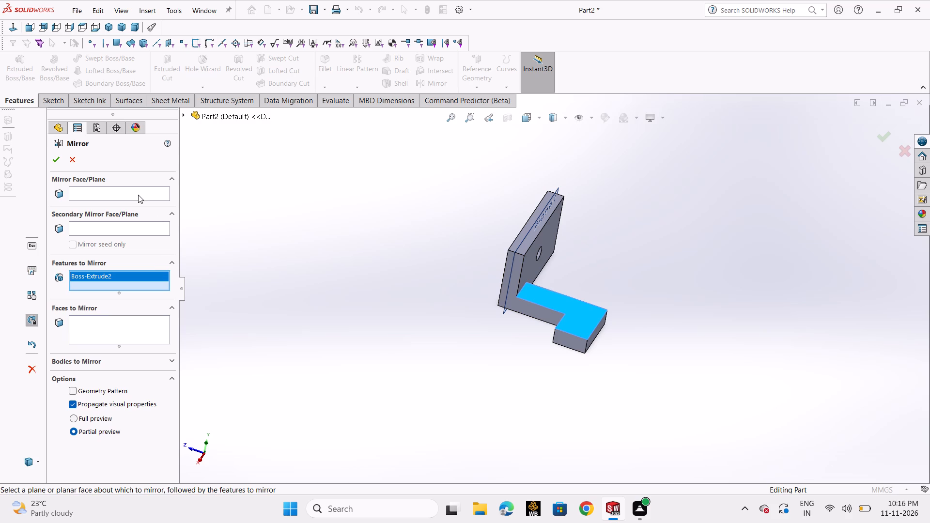
pyautogui.click(138, 194)
pyautogui.click(539, 214)
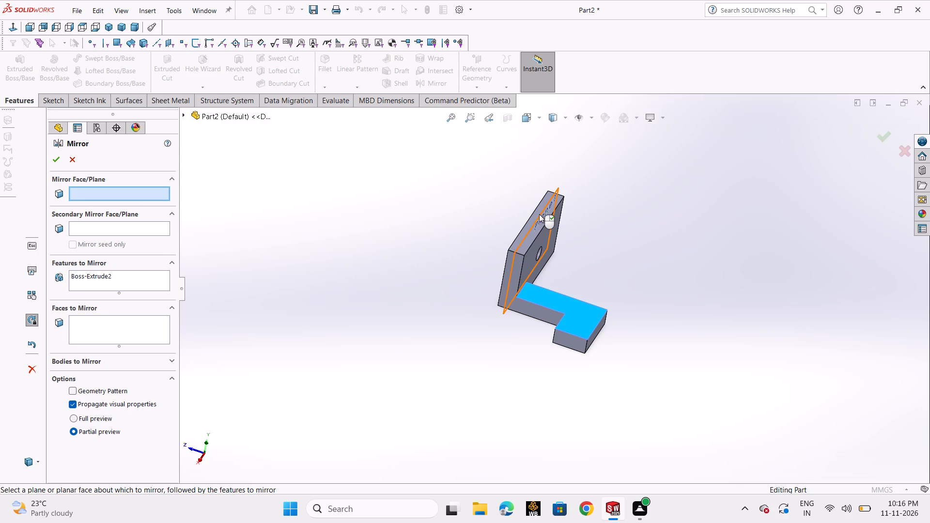
pyautogui.click(59, 162)
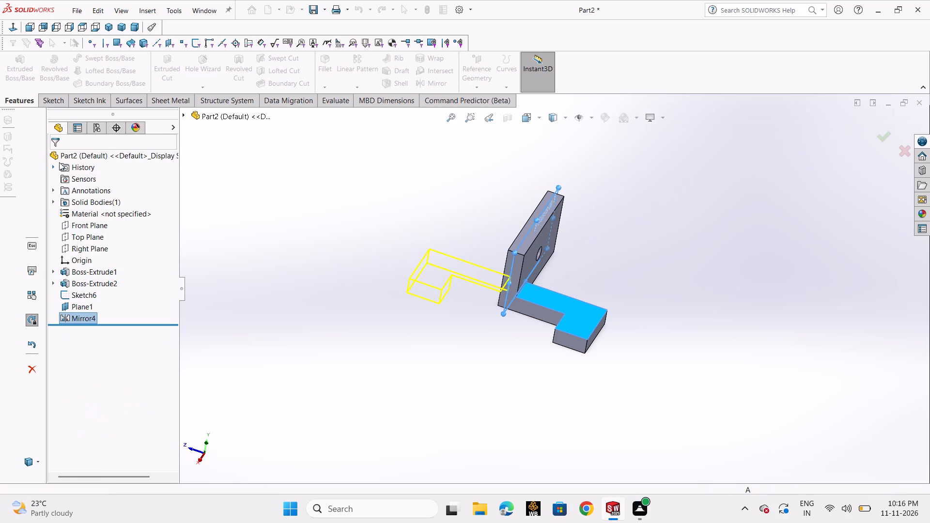
pyautogui.click(281, 299)
pyautogui.moveTo(508, 349); pyautogui.dragTo(509, 348, button='middle')
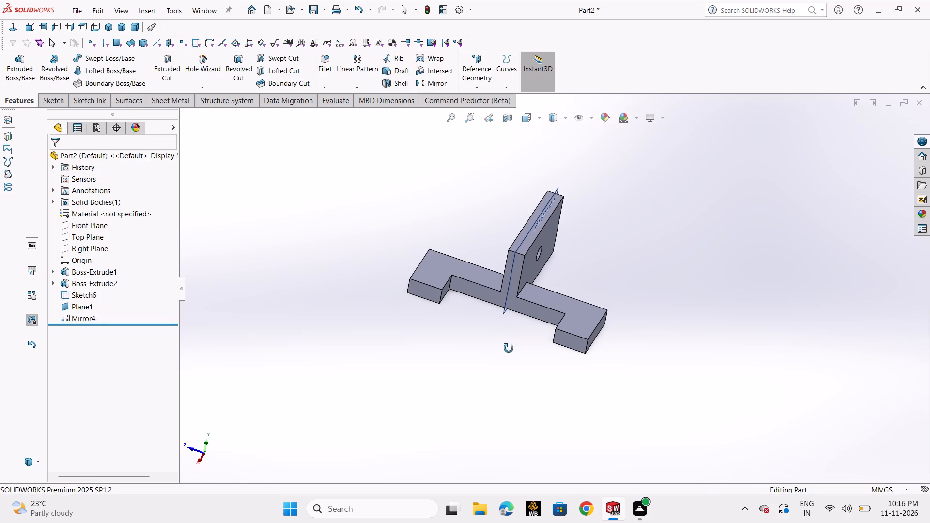
pyautogui.moveTo(509, 348); pyautogui.dragTo(521, 321, button='middle')
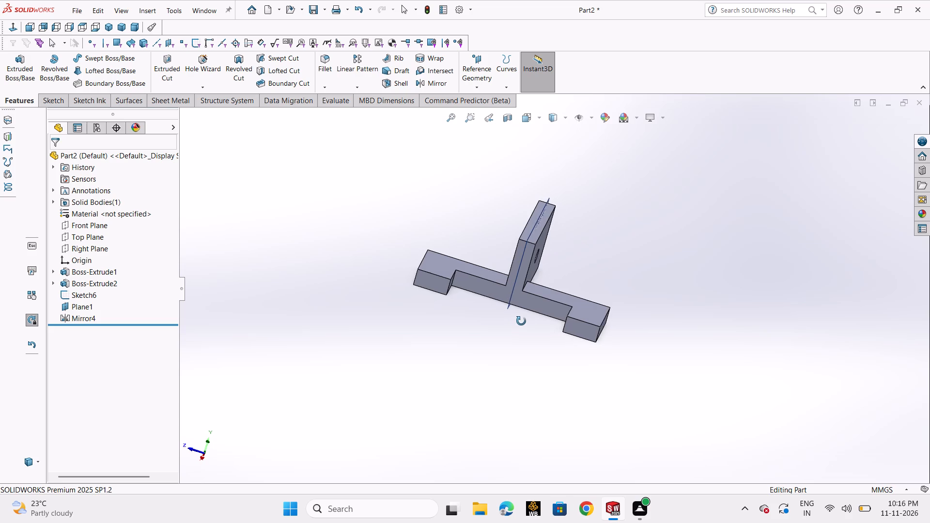
pyautogui.moveTo(521, 321); pyautogui.dragTo(522, 320, button='middle')
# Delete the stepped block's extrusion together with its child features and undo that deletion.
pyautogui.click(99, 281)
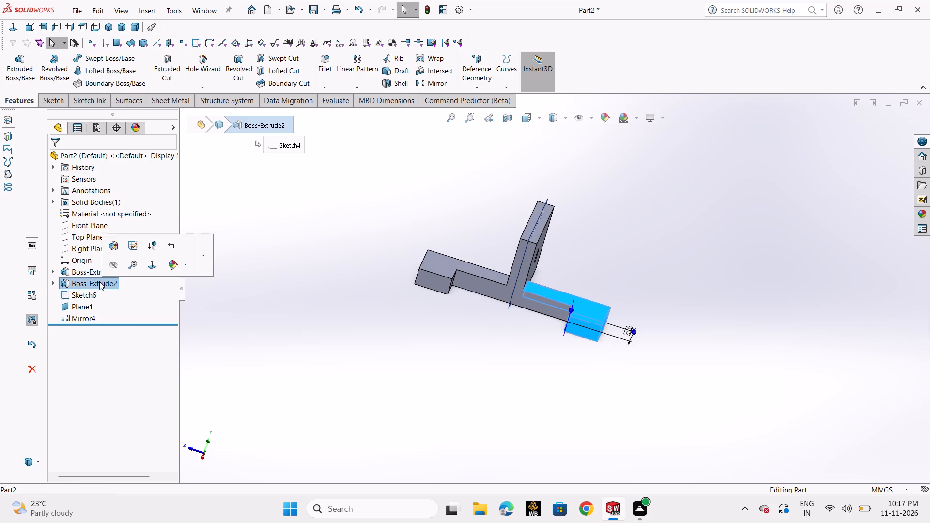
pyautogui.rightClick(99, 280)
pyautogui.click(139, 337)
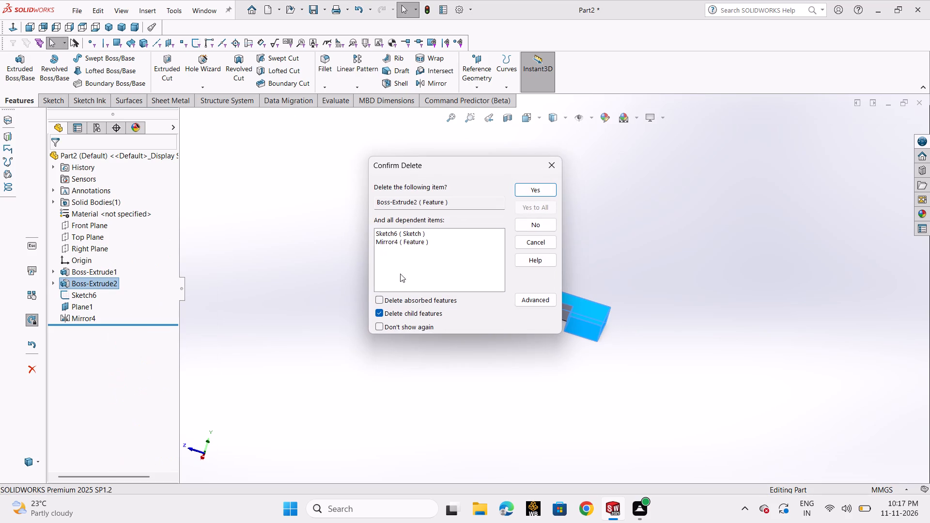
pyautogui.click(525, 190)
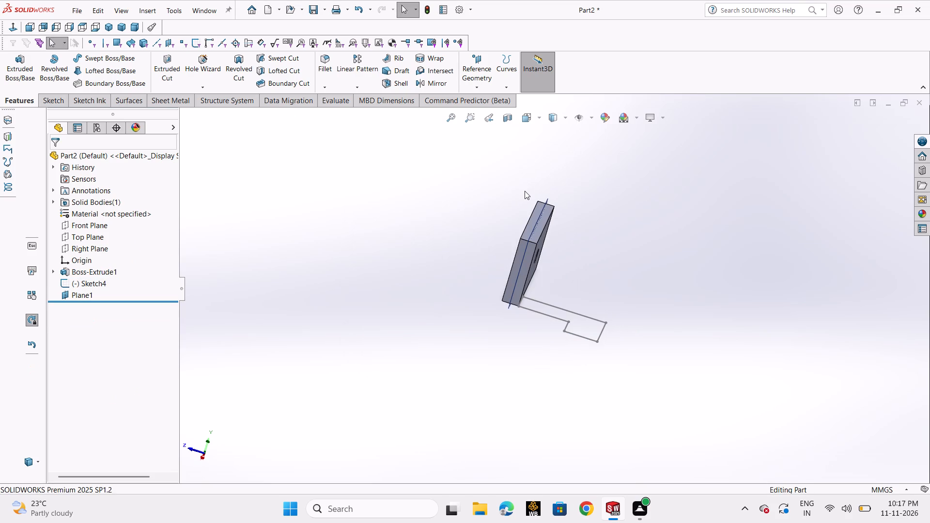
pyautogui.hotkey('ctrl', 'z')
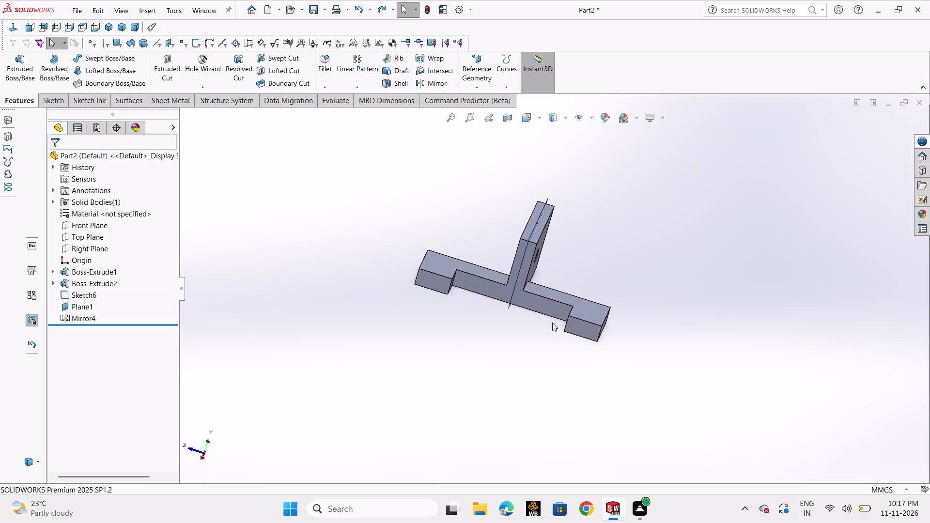
# Examine the plate and the mirrored stepped arms from several sides.
pyautogui.click(590, 283)
pyautogui.scroll(-3, 590, 284)
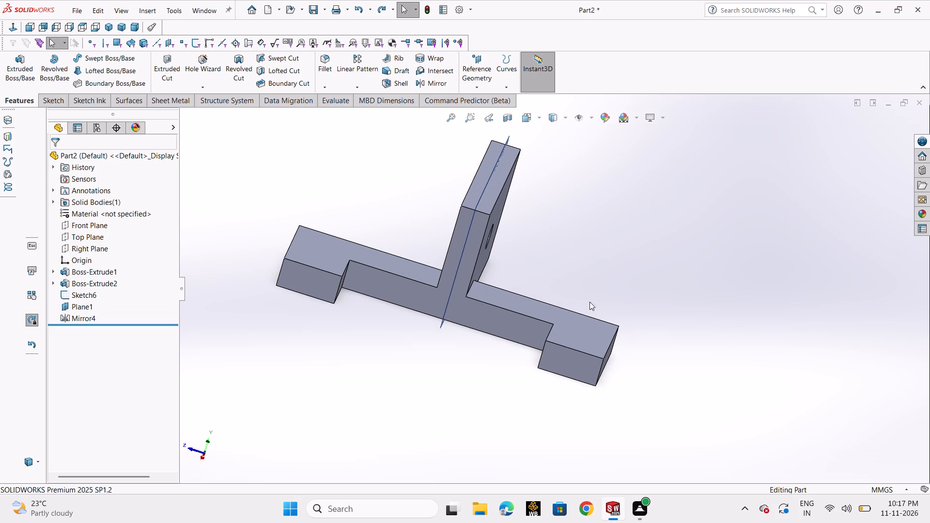
pyautogui.moveTo(589, 305); pyautogui.dragTo(598, 267, button='middle')
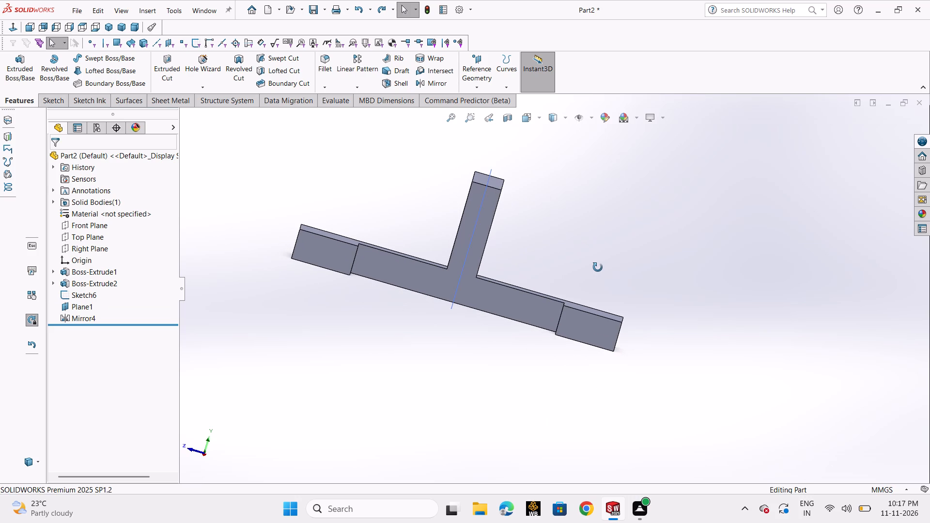
pyautogui.moveTo(598, 267); pyautogui.dragTo(598, 267, button='middle')
pyautogui.scroll(-3, 602, 274)
pyautogui.scroll(2, 602, 274)
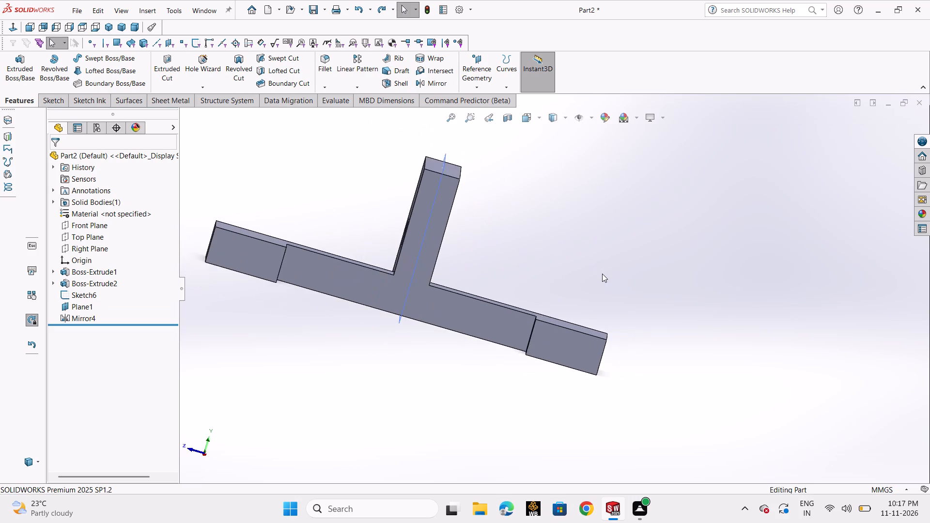
pyautogui.scroll(1, 601, 274)
pyautogui.moveTo(601, 274); pyautogui.dragTo(425, 434, button='middle')
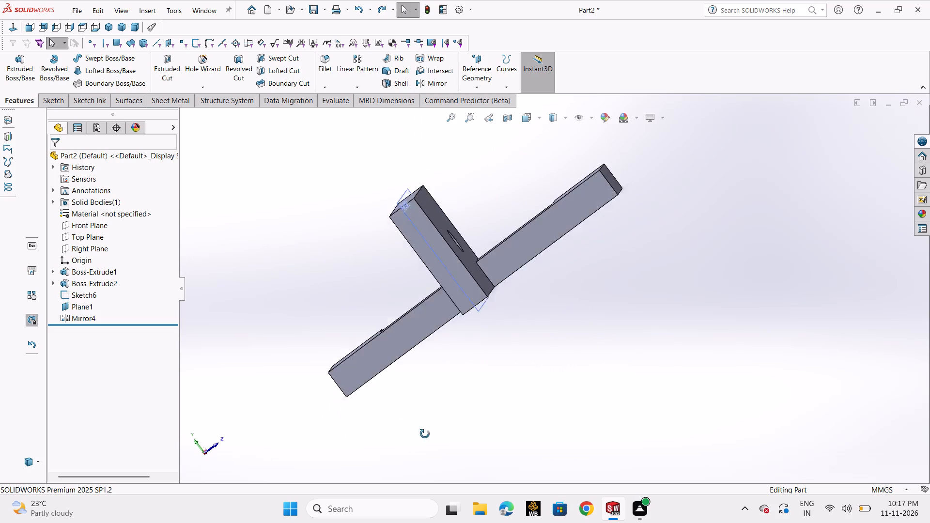
pyautogui.moveTo(425, 434); pyautogui.dragTo(448, 461, button='middle')
pyautogui.scroll(2, 531, 338)
pyautogui.scroll(2, 558, 291)
pyautogui.moveTo(562, 292); pyautogui.dragTo(572, 336, button='middle')
pyautogui.scroll(-1, 564, 302)
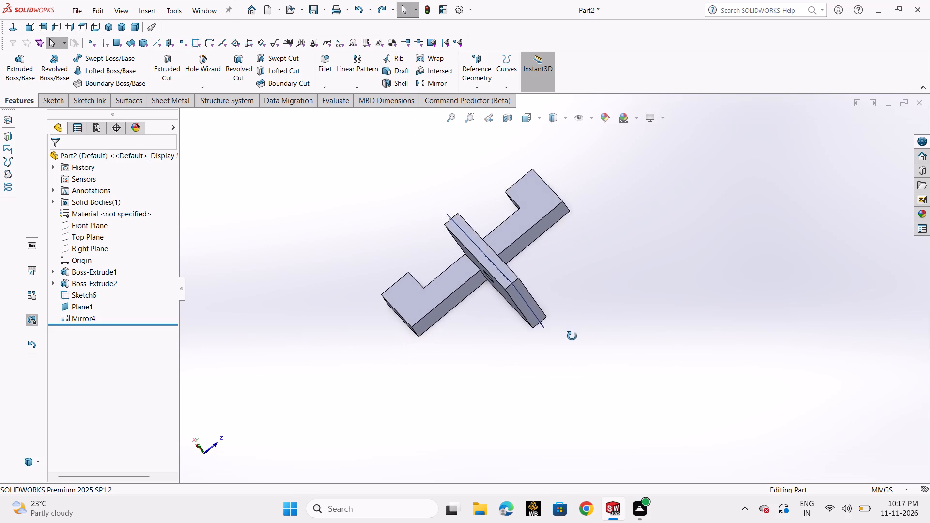
pyautogui.moveTo(572, 336); pyautogui.dragTo(582, 301, button='middle')
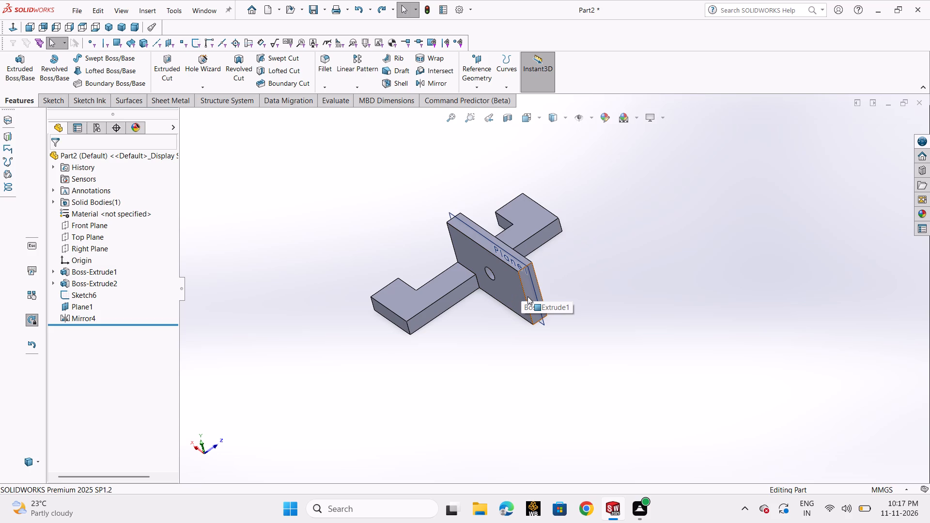
pyautogui.scroll(3, 493, 323)
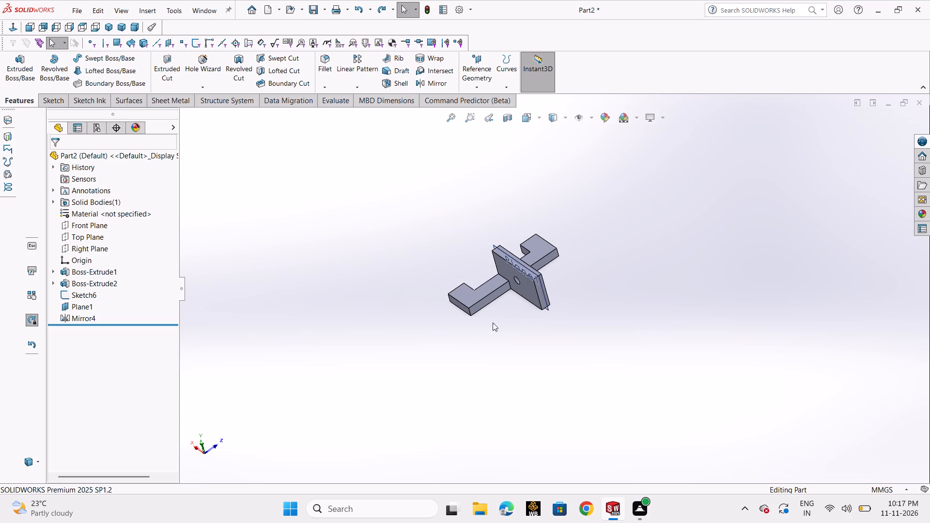
# Delete the stepped block's extrusion and Plane1 together with their dependent sketch and mirror features.
pyautogui.moveTo(403, 214); pyautogui.dragTo(605, 403)
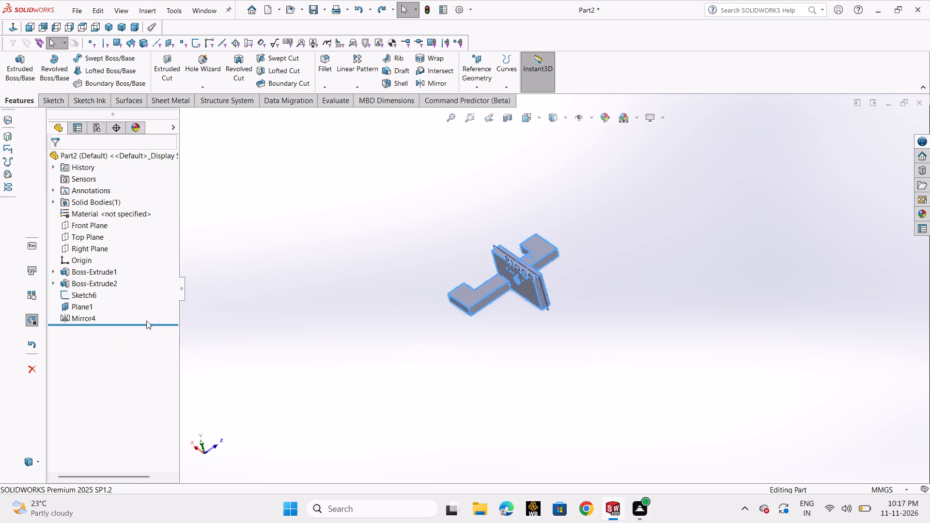
pyautogui.moveTo(146, 321); pyautogui.dragTo(81, 277)
pyautogui.moveTo(81, 277); pyautogui.dragTo(81, 279)
pyautogui.press('Delete')
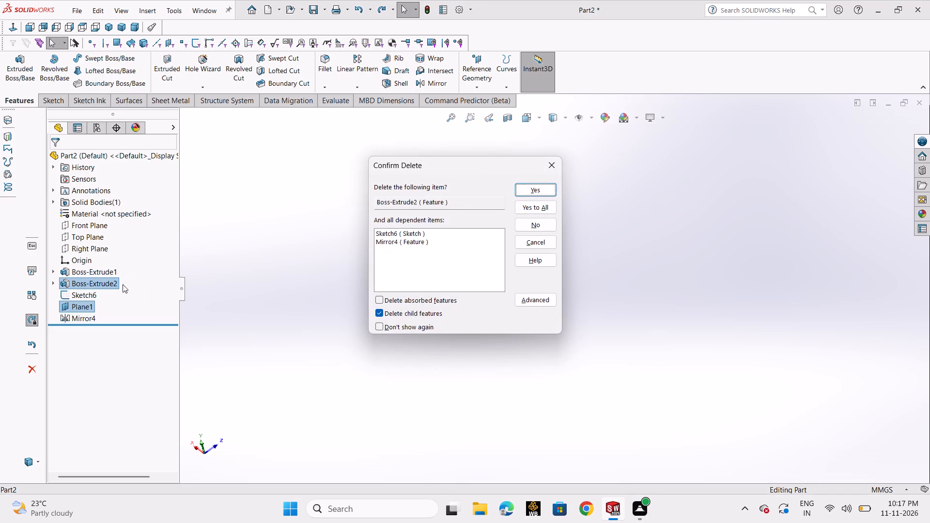
pyautogui.click(527, 207)
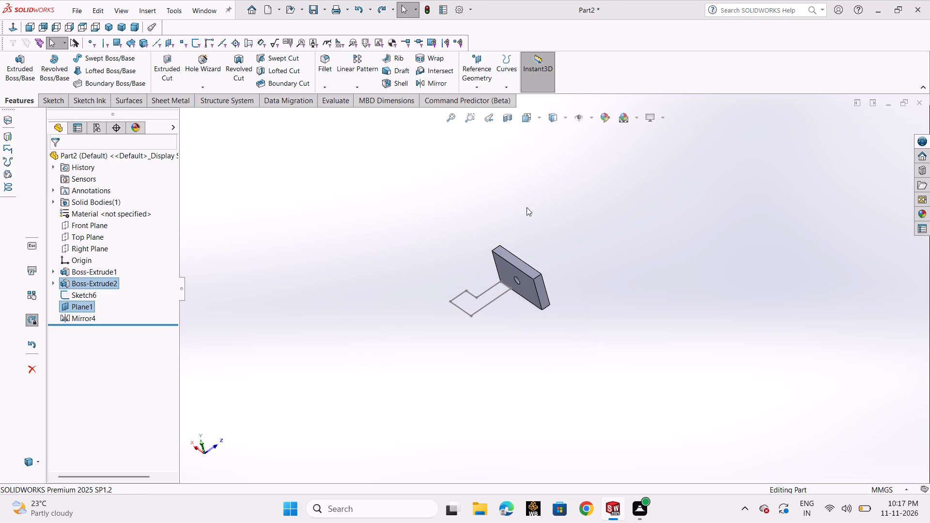
# Delete the leftover stepped profile sketch, Sketch4.
pyautogui.click(61, 283)
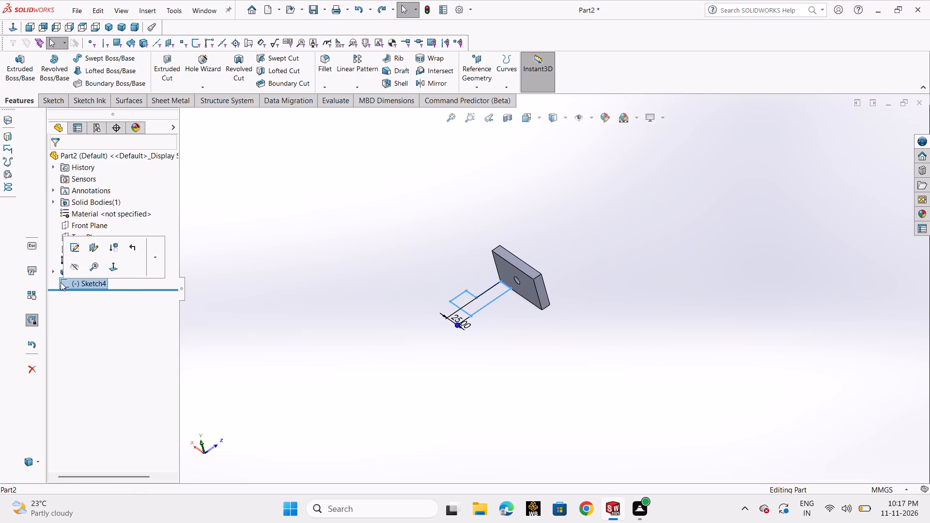
pyautogui.press('Delete')
pyautogui.click(518, 192)
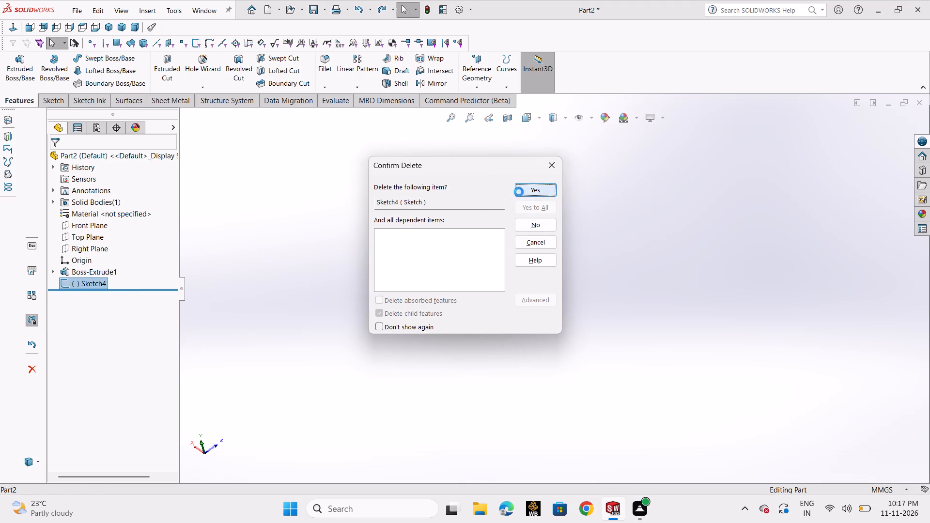
# Start a new sketch on the Top Plane.
pyautogui.scroll(2, 554, 303)
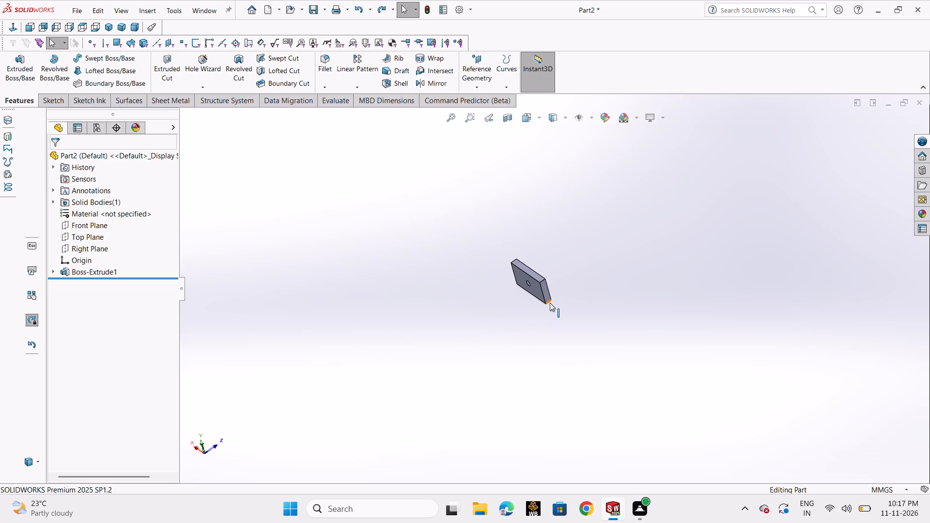
pyautogui.hotkey('ctrl', '7')
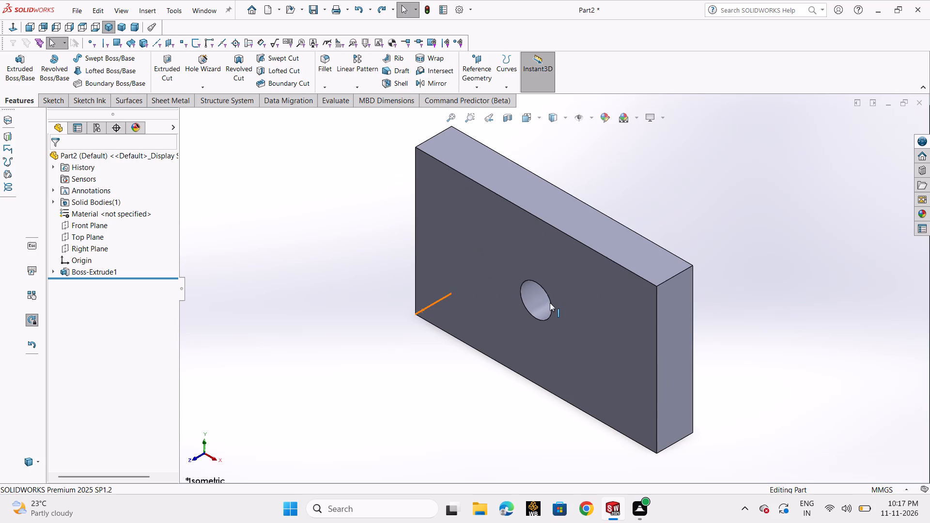
pyautogui.scroll(2, 683, 249)
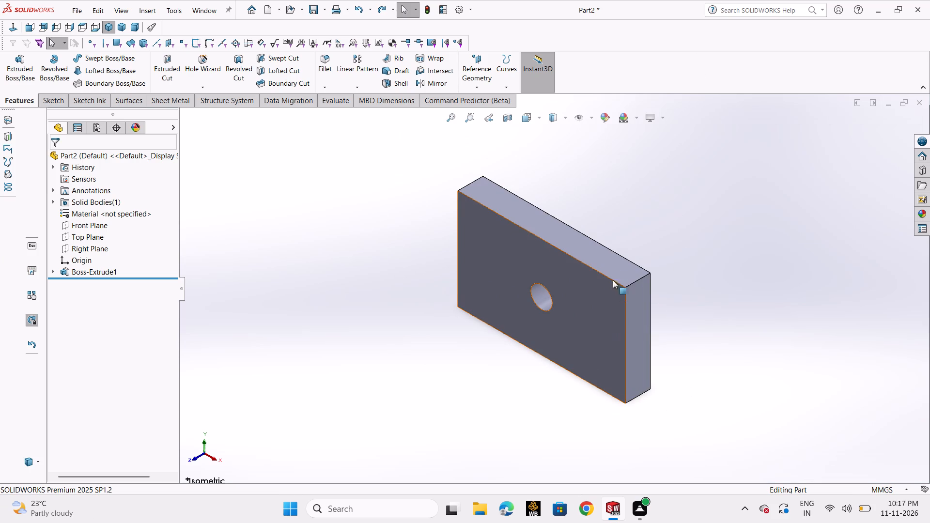
pyautogui.click(84, 239)
pyautogui.click(95, 224)
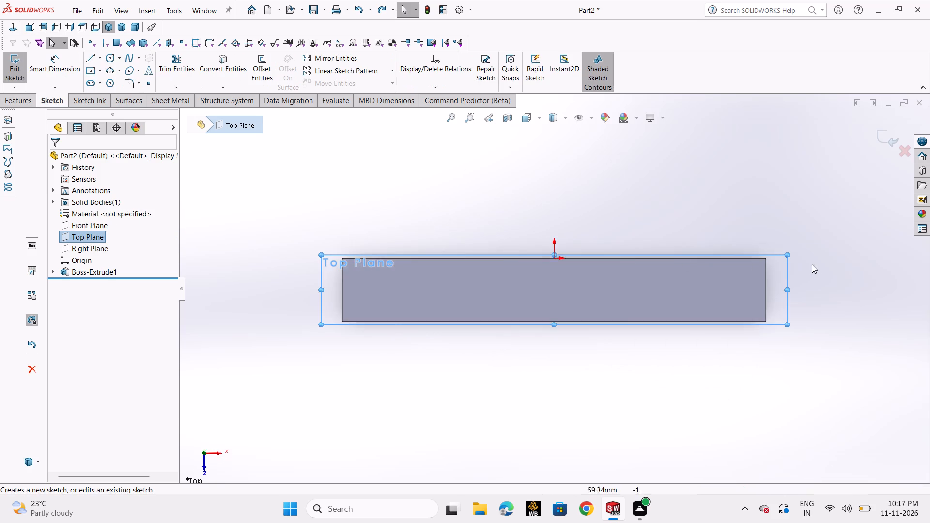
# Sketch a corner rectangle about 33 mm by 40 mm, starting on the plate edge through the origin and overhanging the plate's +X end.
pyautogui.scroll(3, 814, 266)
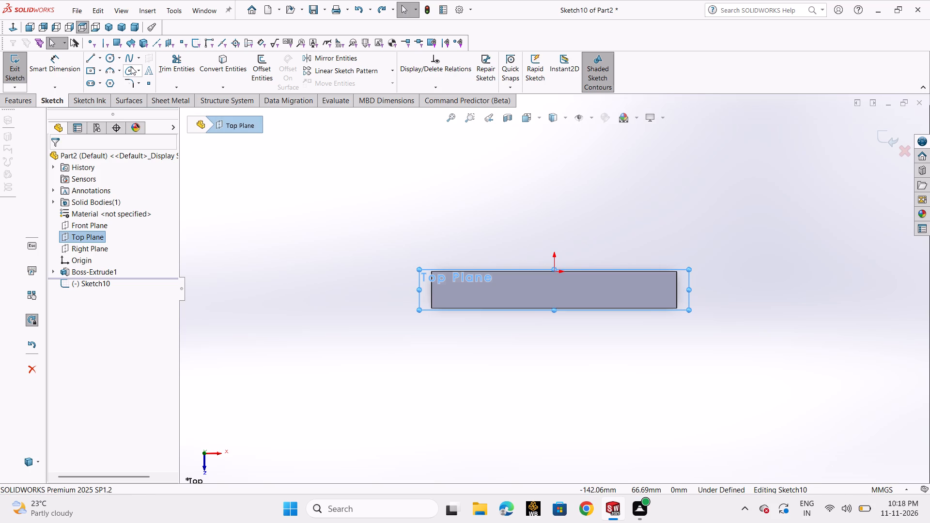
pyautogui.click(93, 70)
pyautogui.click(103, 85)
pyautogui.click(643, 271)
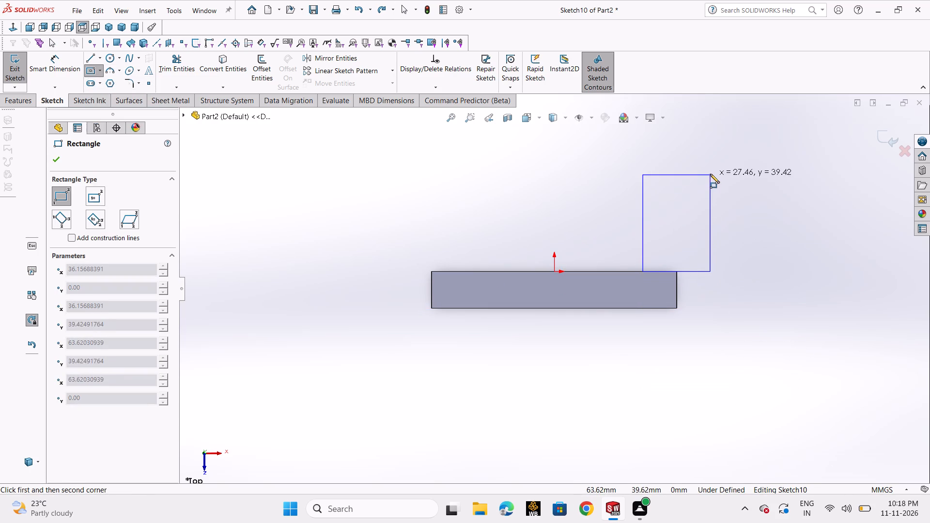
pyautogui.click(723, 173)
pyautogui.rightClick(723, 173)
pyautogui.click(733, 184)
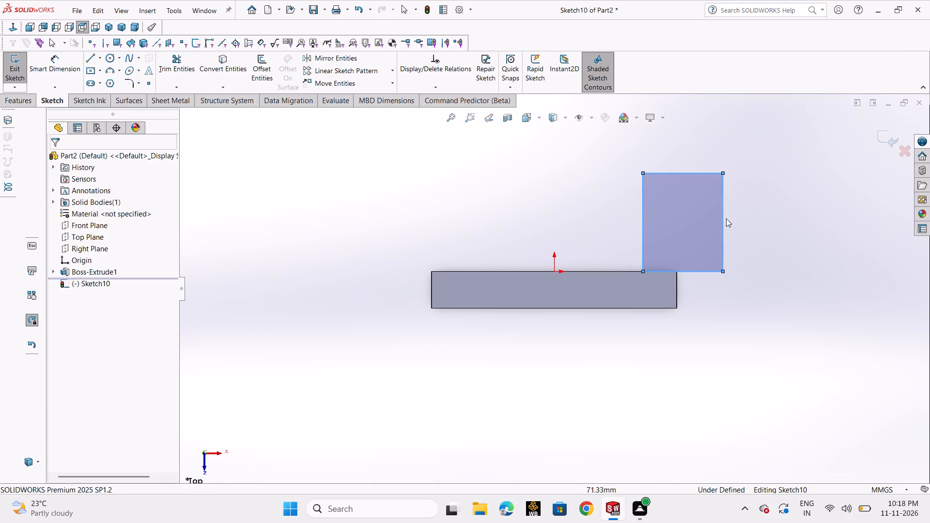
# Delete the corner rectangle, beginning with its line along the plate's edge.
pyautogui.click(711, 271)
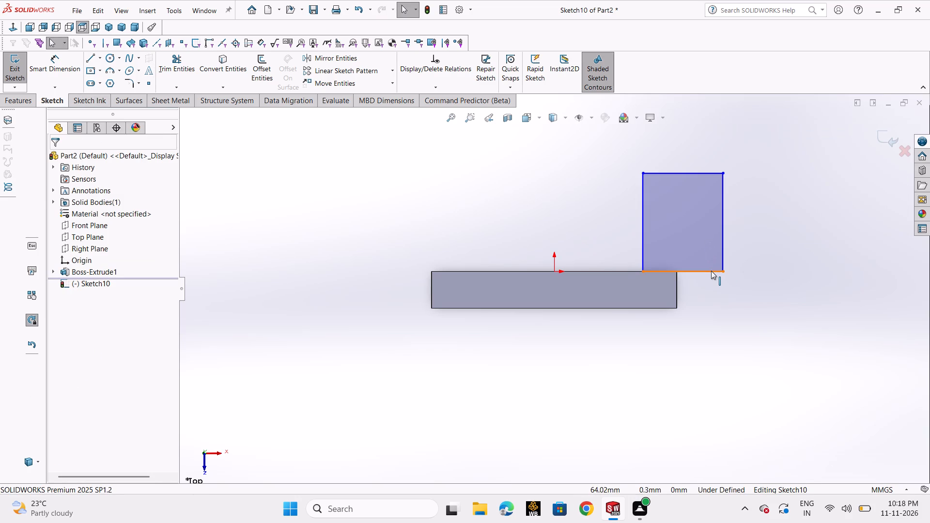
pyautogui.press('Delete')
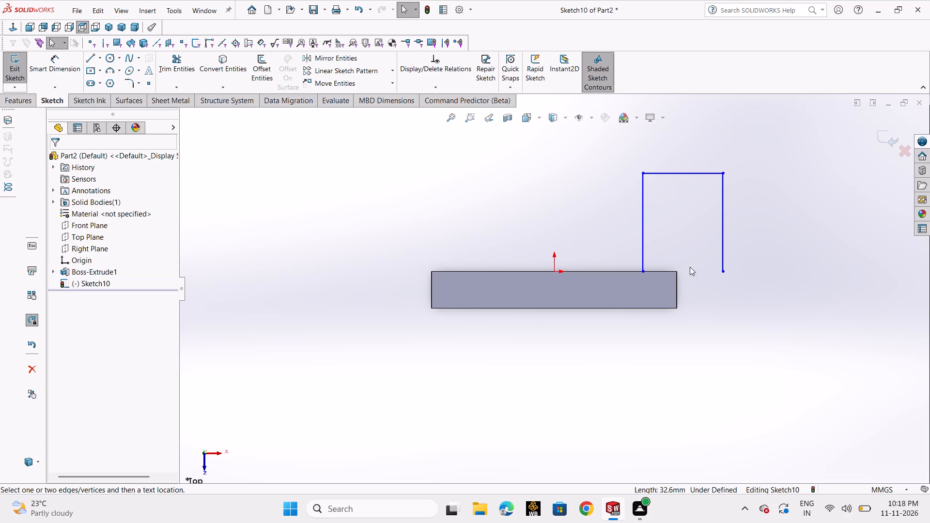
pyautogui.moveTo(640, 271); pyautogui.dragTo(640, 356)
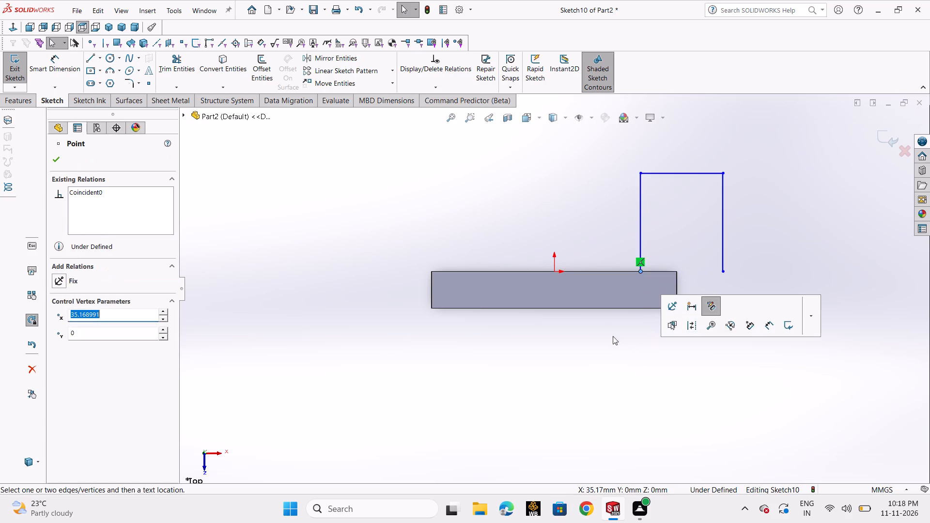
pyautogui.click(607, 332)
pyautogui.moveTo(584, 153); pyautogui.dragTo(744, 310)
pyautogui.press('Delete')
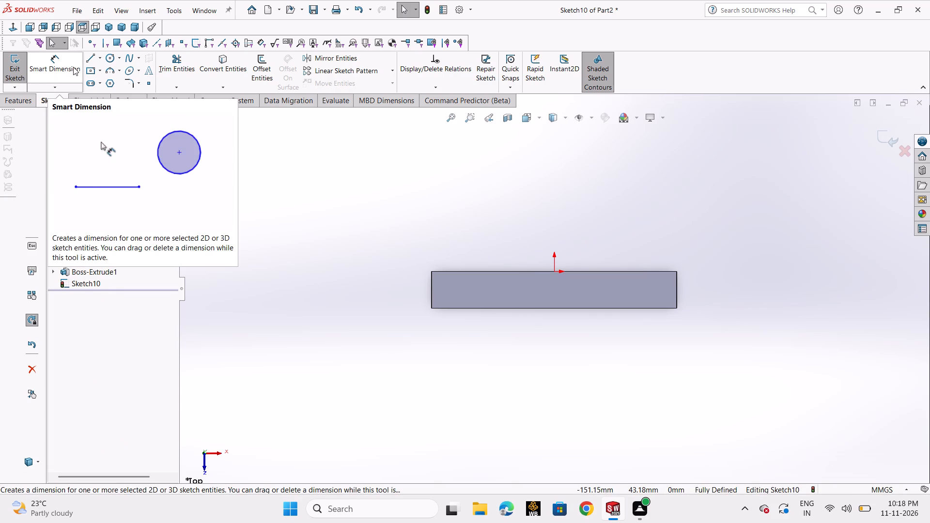
# Sketch a center rectangle about 46 mm wide and 127 mm long, crossing the plate's thickness near its +X end.
pyautogui.click(93, 73)
pyautogui.click(100, 94)
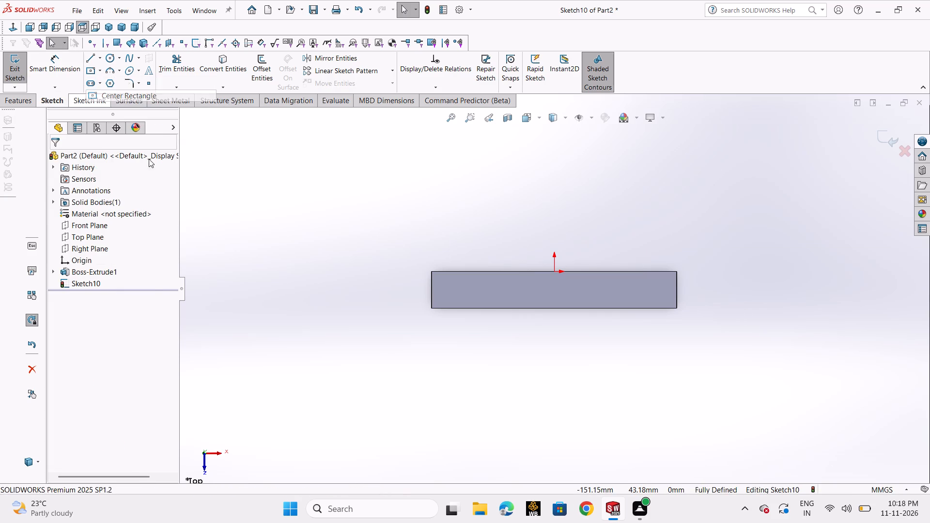
pyautogui.click(664, 371)
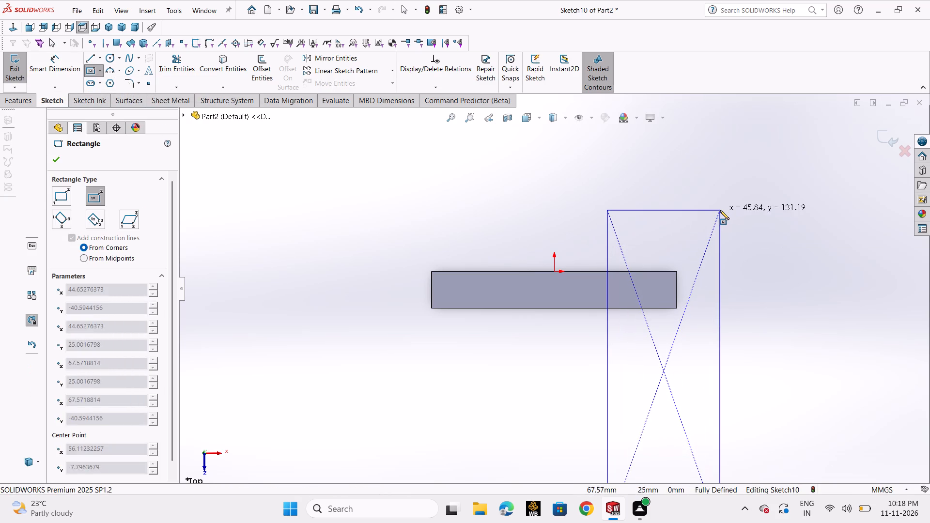
pyautogui.click(720, 216)
pyautogui.rightClick(720, 216)
pyautogui.click(734, 225)
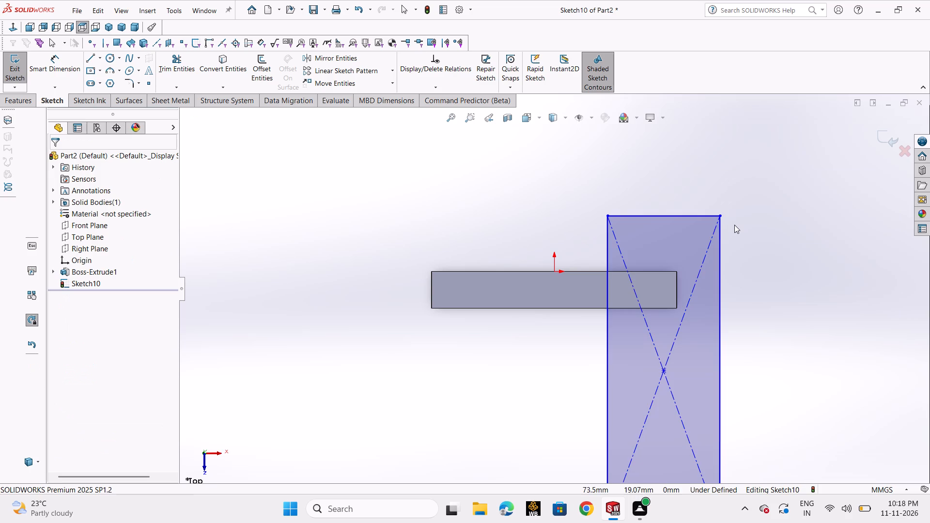
pyautogui.scroll(2, 701, 315)
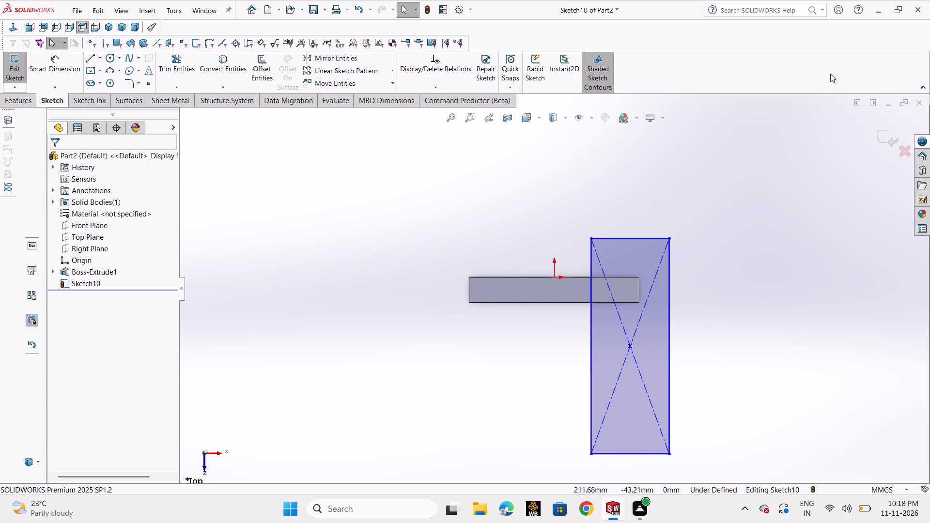
# Dimension the center rectangle's short side near the origin and set its width to 50 mm.
pyautogui.click(49, 64)
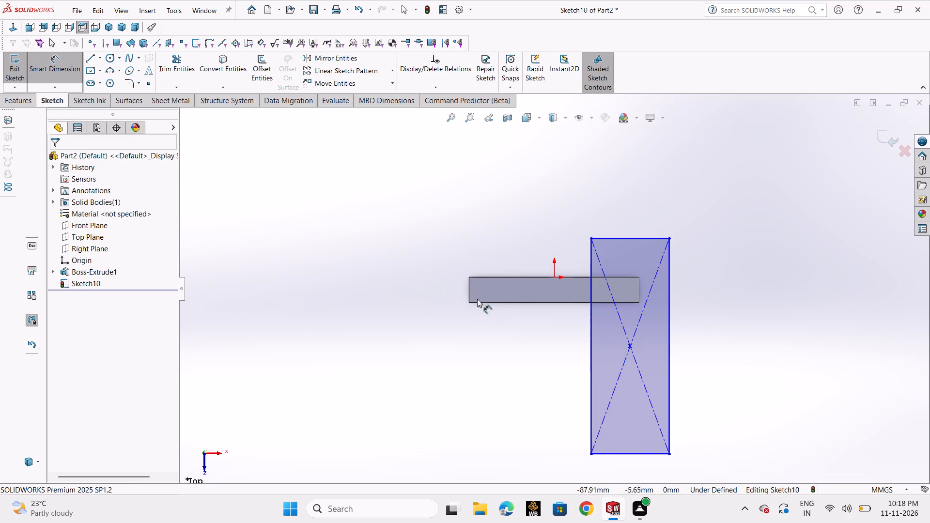
pyautogui.click(555, 277)
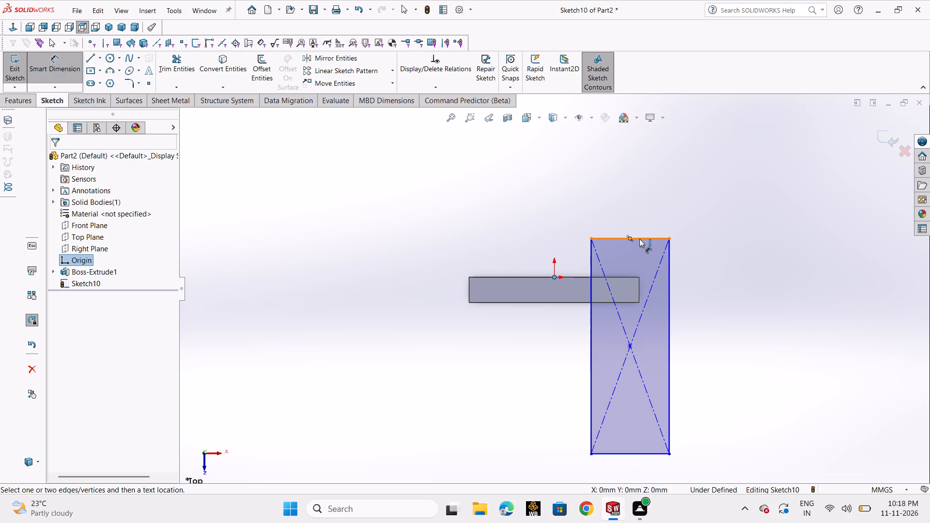
pyautogui.press('Escape')
pyautogui.click(527, 222)
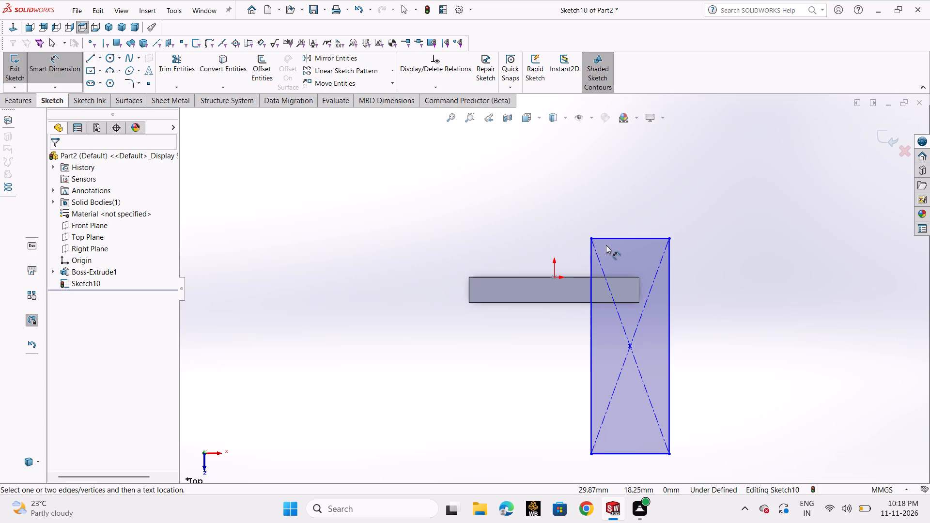
pyautogui.moveTo(609, 241); pyautogui.dragTo(613, 218)
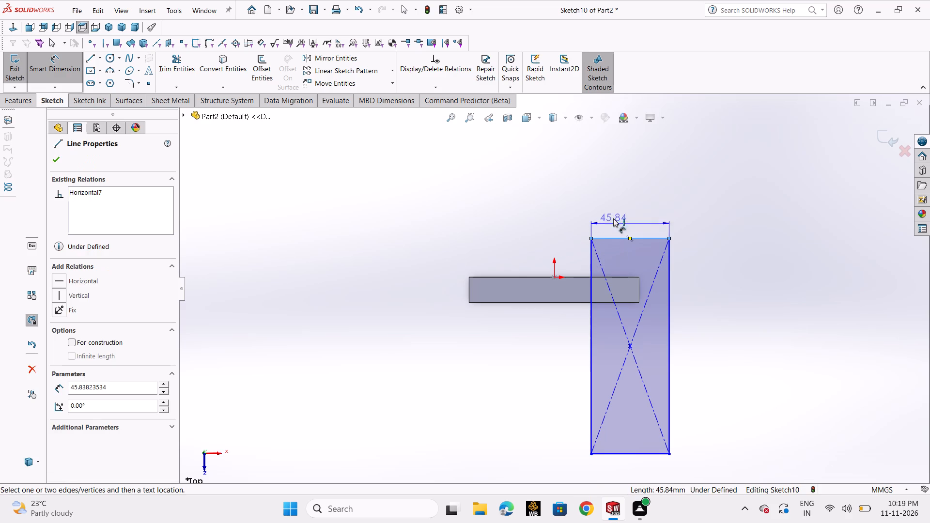
pyautogui.moveTo(613, 218); pyautogui.dragTo(614, 207)
pyautogui.click(614, 207)
pyautogui.write('50')
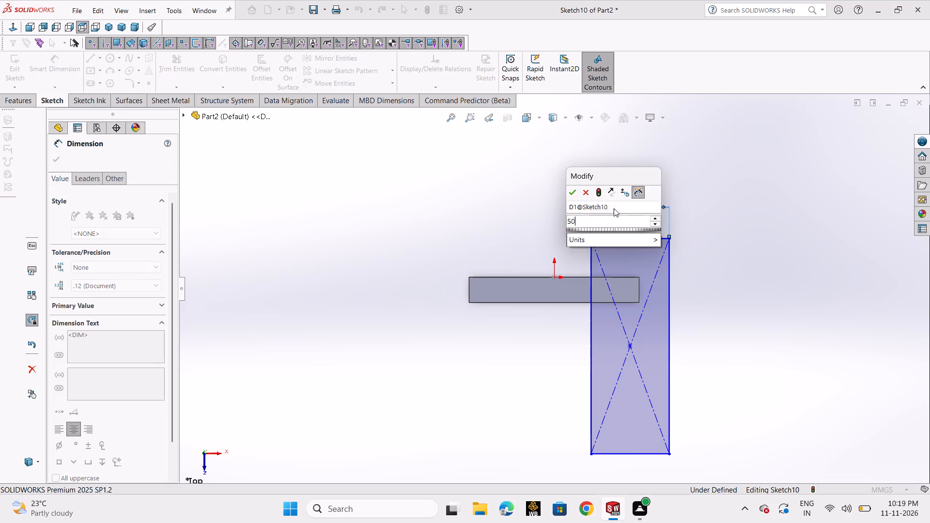
pyautogui.press('Return')
pyautogui.click(55, 159)
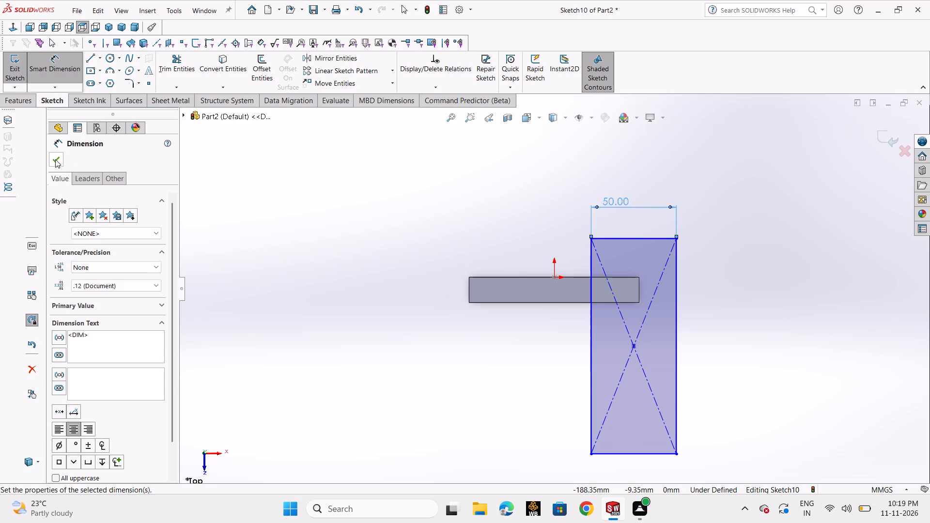
pyautogui.click(520, 367)
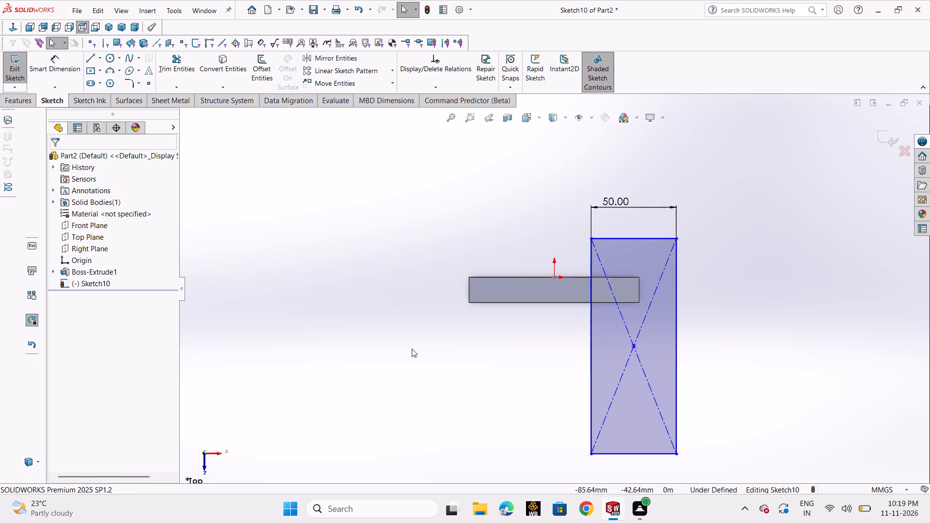
# Set the distance between the rectangle's long side nearest the origin and the plate's +X end to 25 mm.
pyautogui.click(67, 62)
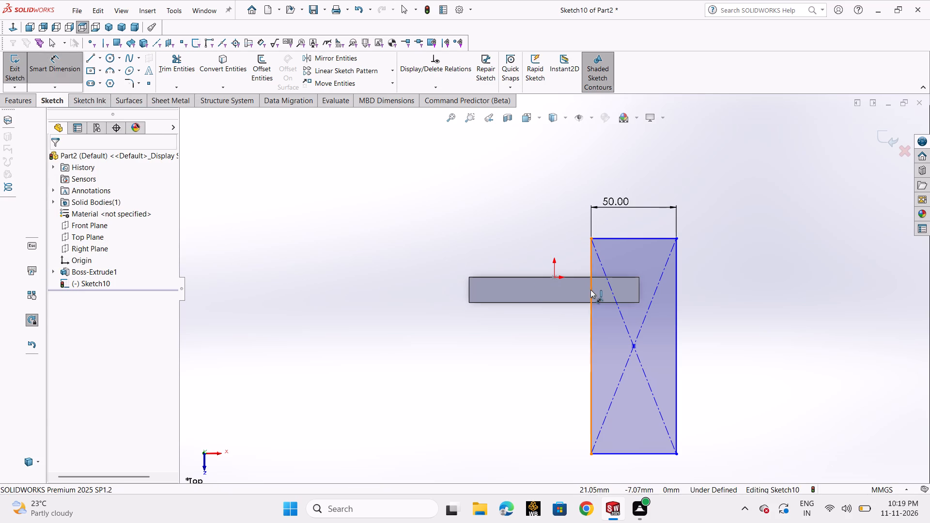
pyautogui.click(590, 290)
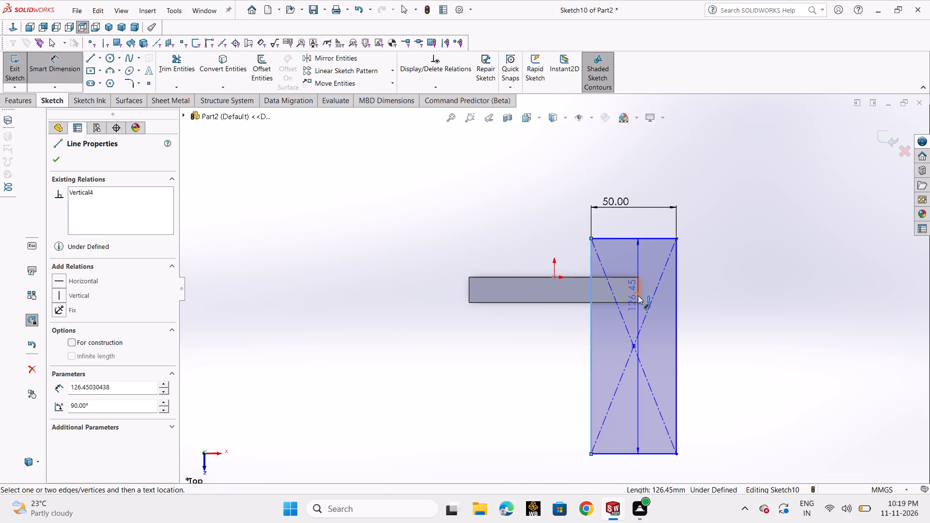
pyautogui.click(638, 295)
pyautogui.click(538, 354)
pyautogui.write('25')
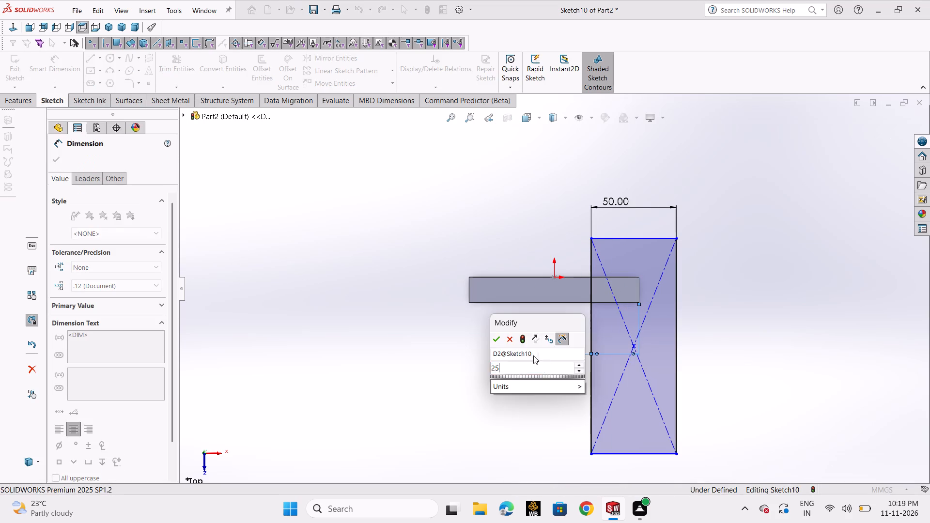
pyautogui.press('Return')
pyautogui.click(51, 162)
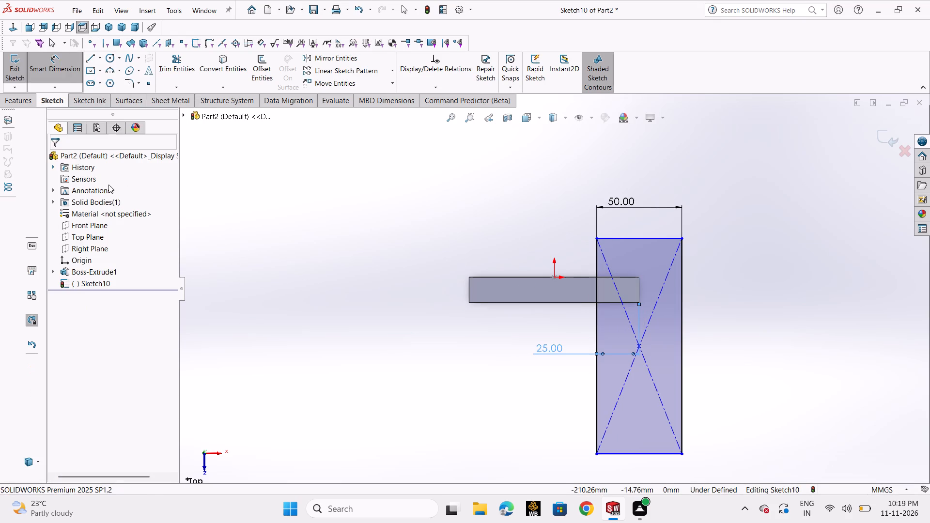
pyautogui.click(371, 213)
# Shorten the rectangle until its short side meets the plate edge through the origin, and make the two collinear.
pyautogui.moveTo(669, 240); pyautogui.dragTo(669, 264)
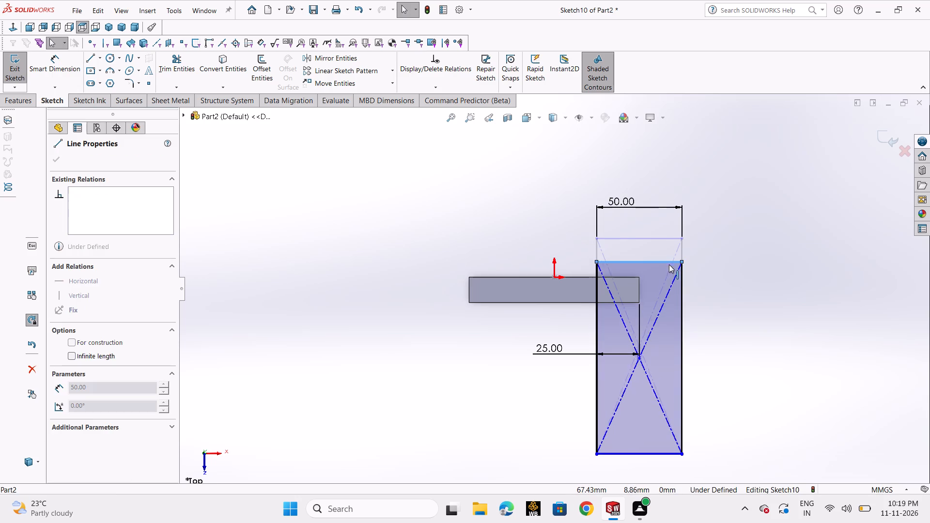
pyautogui.moveTo(669, 264); pyautogui.dragTo(669, 277)
pyautogui.click(738, 307)
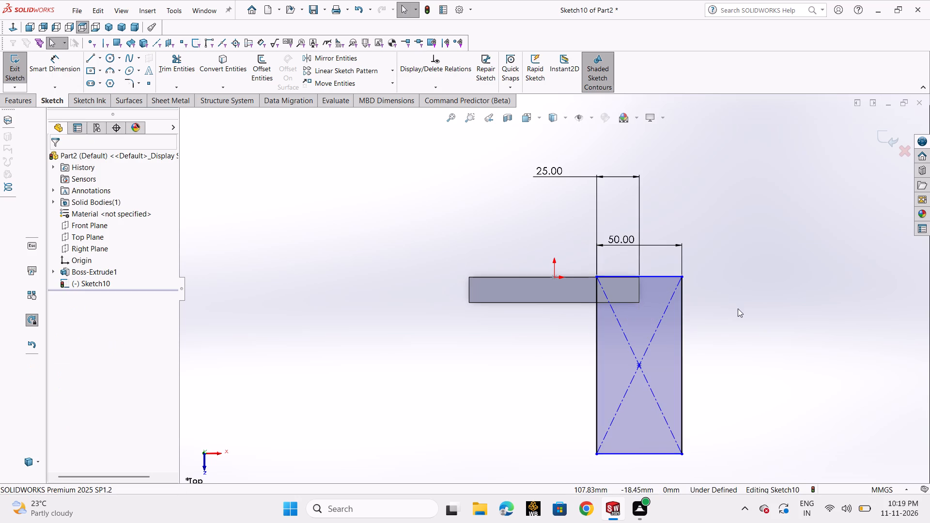
pyautogui.scroll(-3, 731, 304)
pyautogui.click(432, 88)
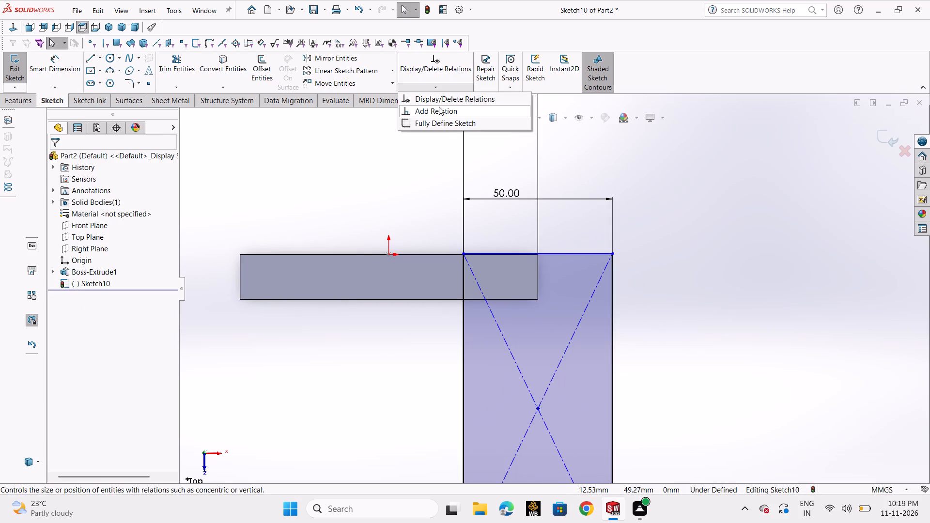
pyautogui.click(439, 107)
pyautogui.click(553, 255)
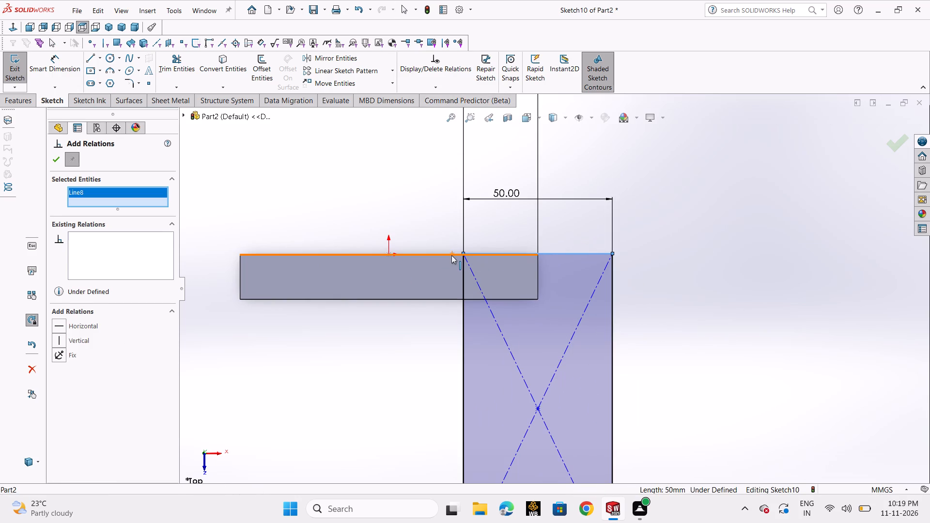
pyautogui.click(451, 255)
pyautogui.click(86, 339)
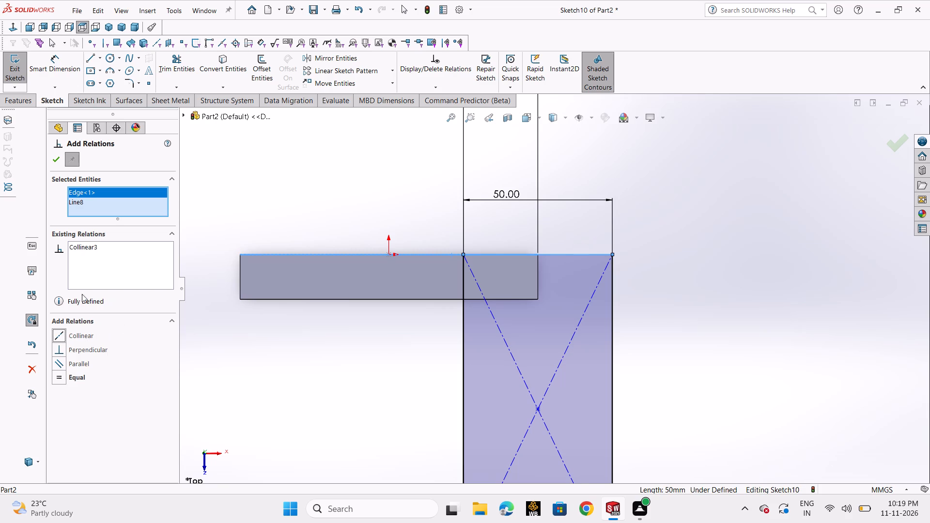
pyautogui.click(59, 157)
# Dimension the rectangle's long side on the +X side and set its length to 60 mm.
pyautogui.scroll(3, 768, 308)
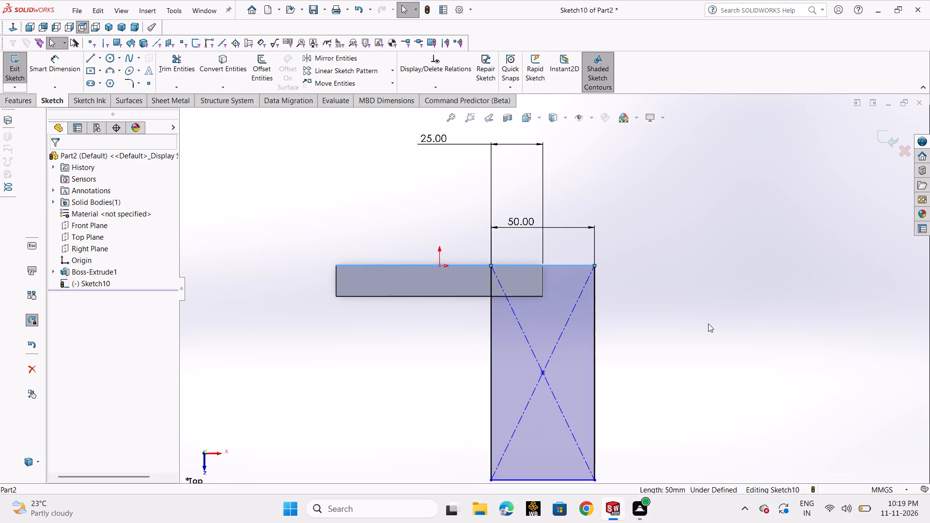
pyautogui.scroll(3, 708, 323)
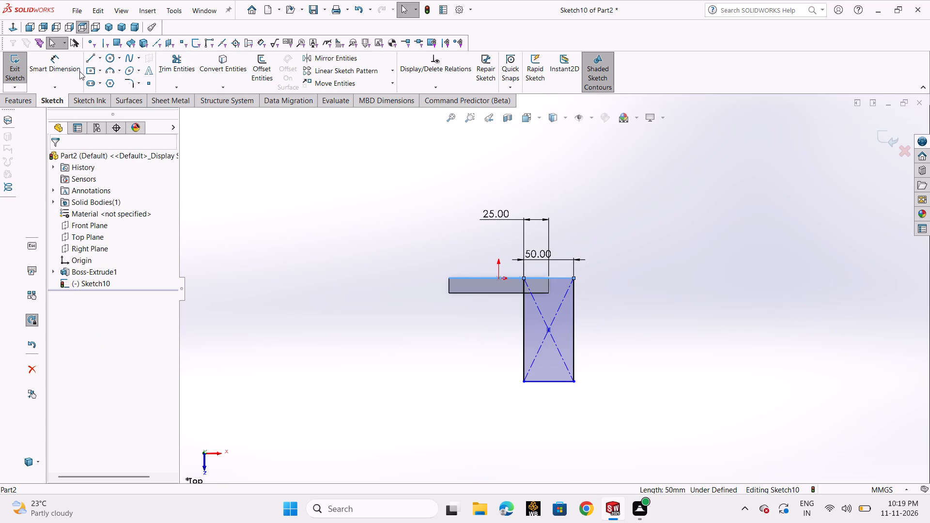
pyautogui.click(78, 72)
pyautogui.click(575, 329)
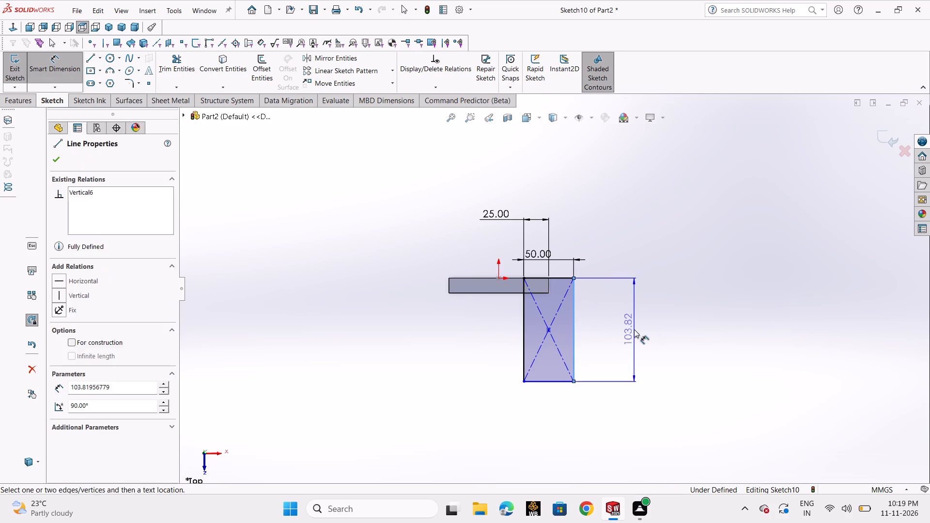
pyautogui.click(634, 329)
pyautogui.write('60')
pyautogui.press('Return')
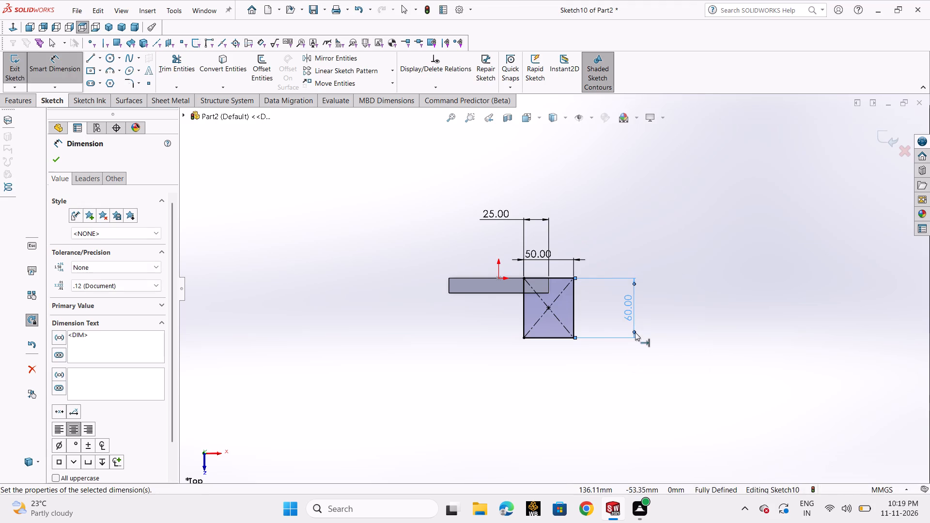
pyautogui.click(53, 154)
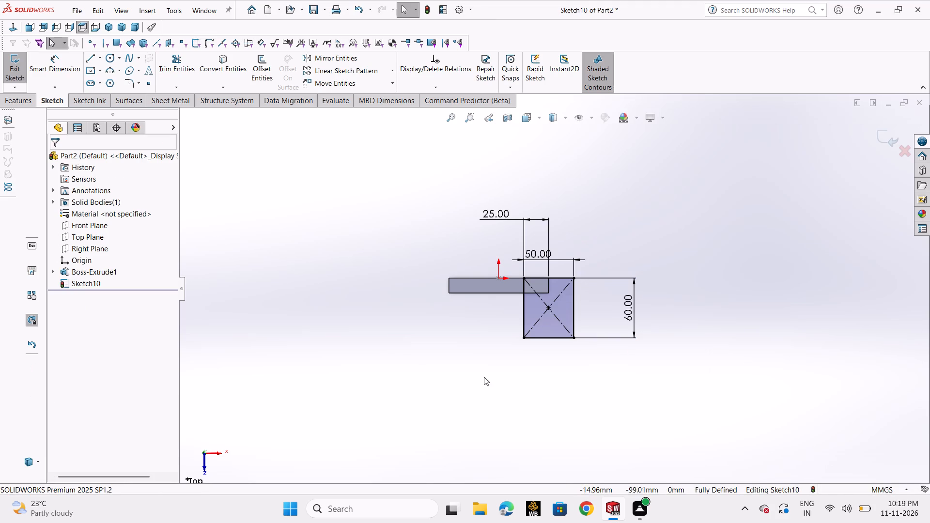
# Sketch connected lines from the rectangle's -X/+Z corner: about 21 mm along its edge, about 30 mm inward, then across to the +X side.
pyautogui.scroll(2, 566, 295)
pyautogui.scroll(-1, 590, 309)
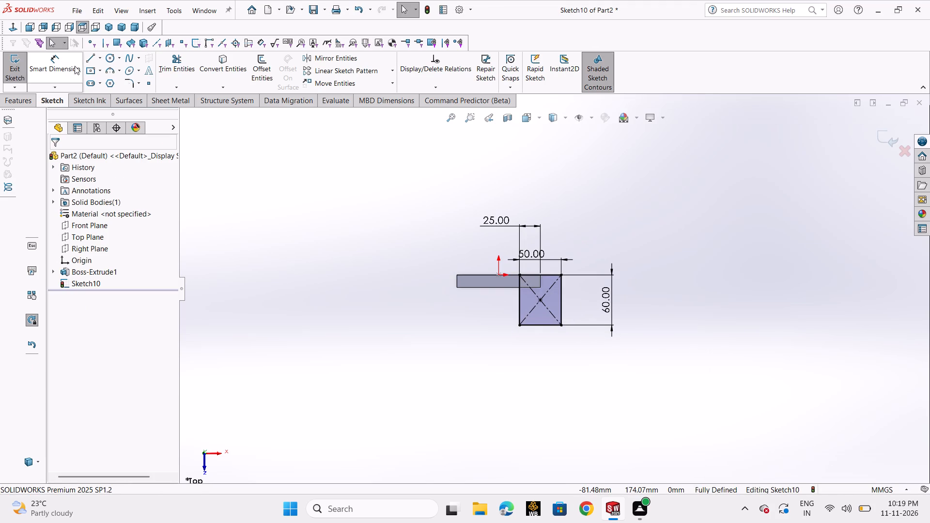
pyautogui.click(95, 57)
pyautogui.click(102, 73)
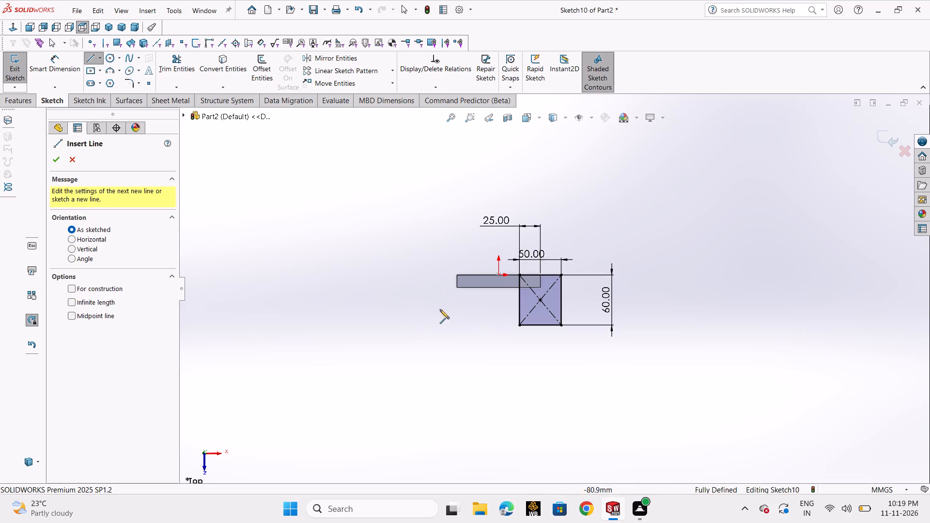
pyautogui.scroll(-3, 477, 318)
pyautogui.scroll(-3, 549, 326)
pyautogui.click(539, 308)
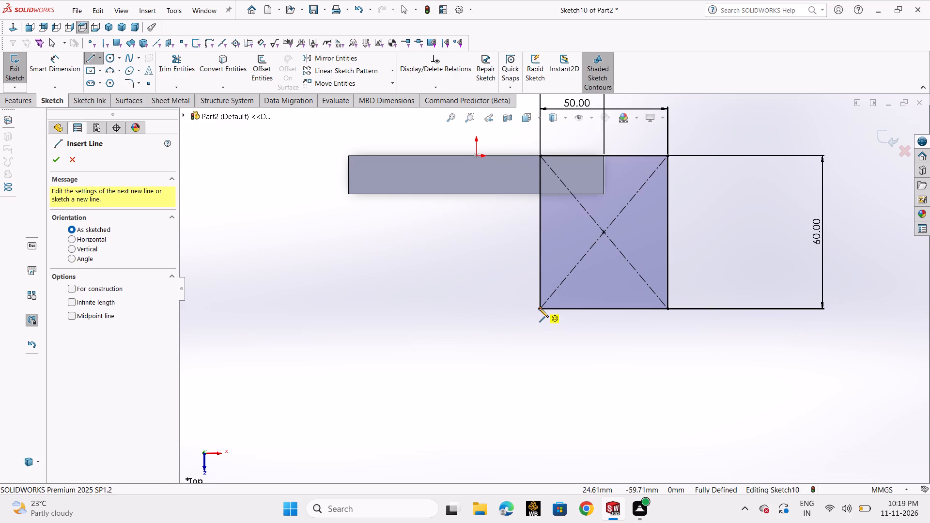
pyautogui.click(593, 308)
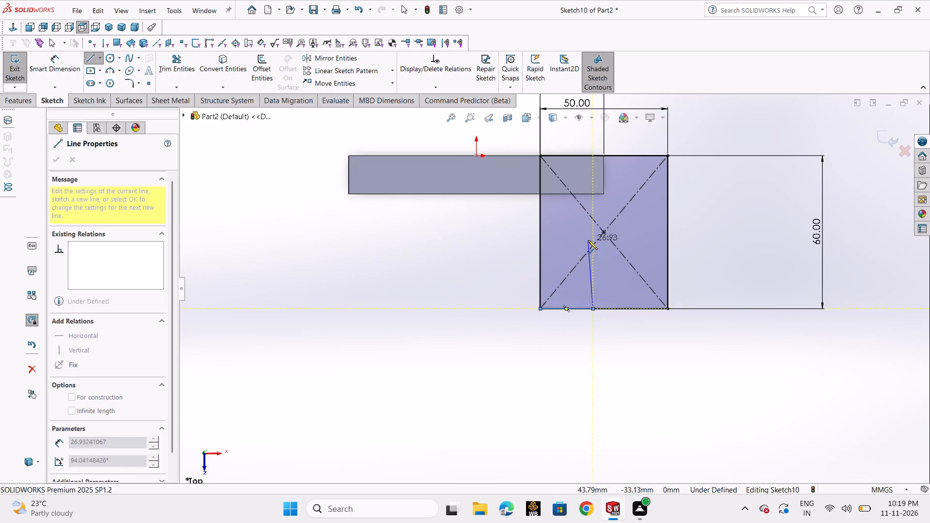
pyautogui.click(591, 231)
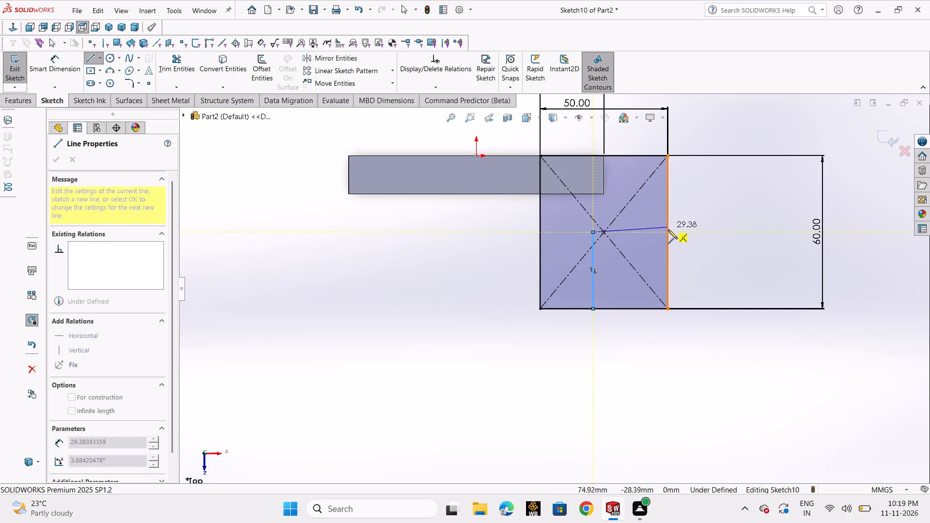
pyautogui.click(668, 230)
pyautogui.rightClick(668, 230)
pyautogui.click(680, 236)
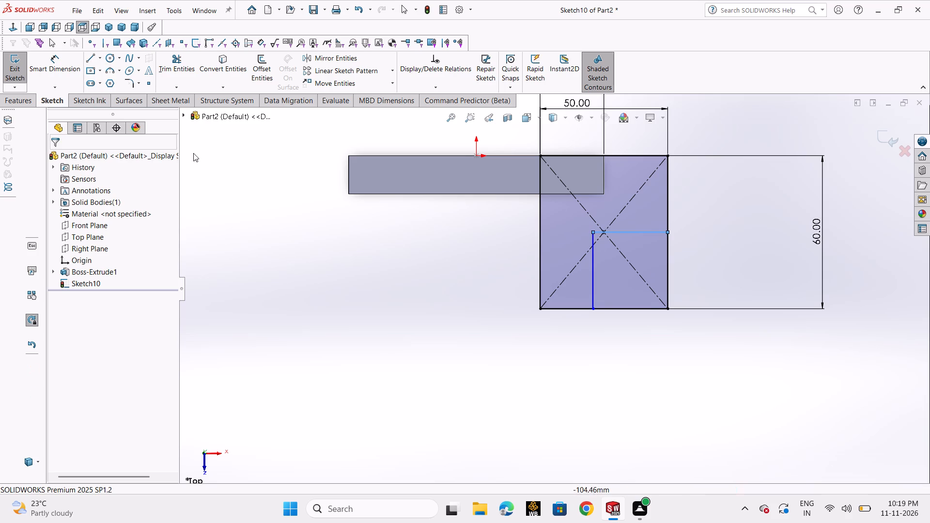
# Power trim the rectangle's outer +X/+Z corner beyond the inner lines to leave an L-shaped profile.
pyautogui.click(186, 63)
pyautogui.moveTo(681, 250); pyautogui.dragTo(636, 322)
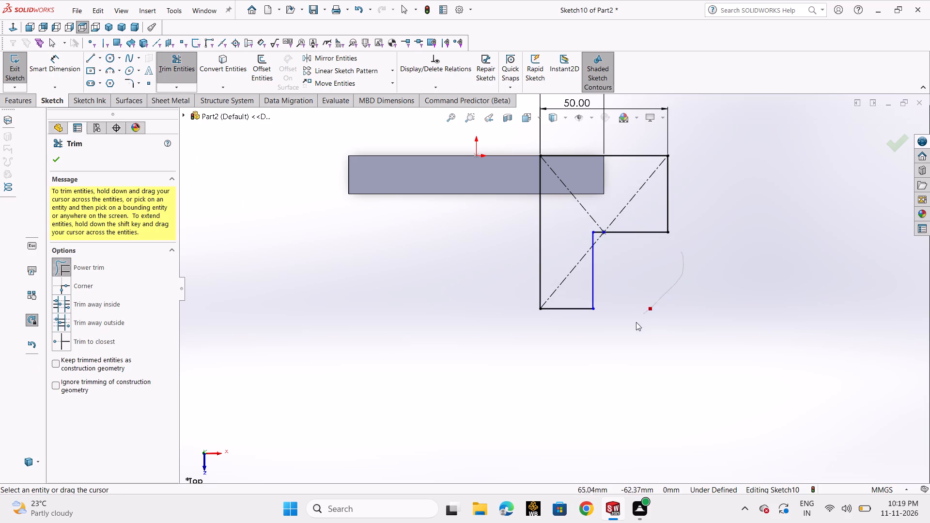
pyautogui.moveTo(636, 322); pyautogui.dragTo(627, 334)
pyautogui.click(56, 163)
# Dimension the end edge of the L-profile's long leg and set its width to 25 mm.
pyautogui.click(47, 65)
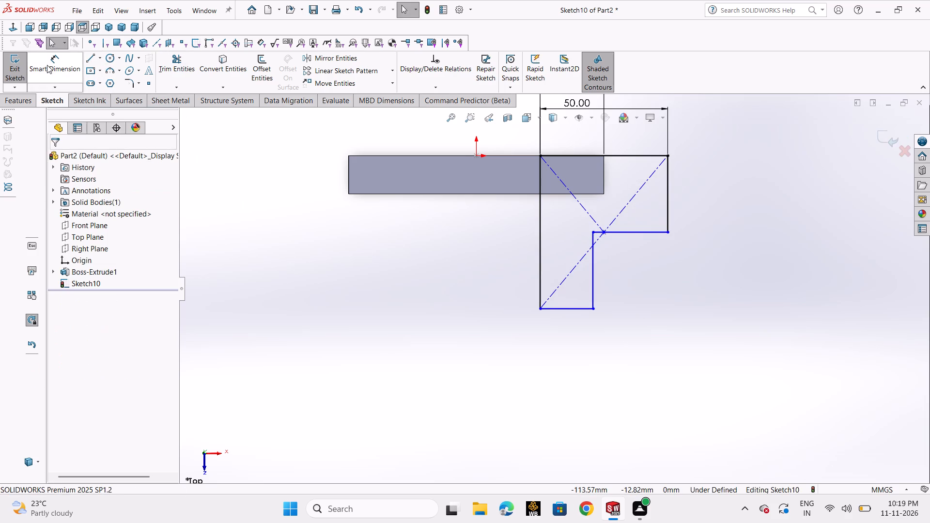
pyautogui.click(557, 310)
pyautogui.click(570, 353)
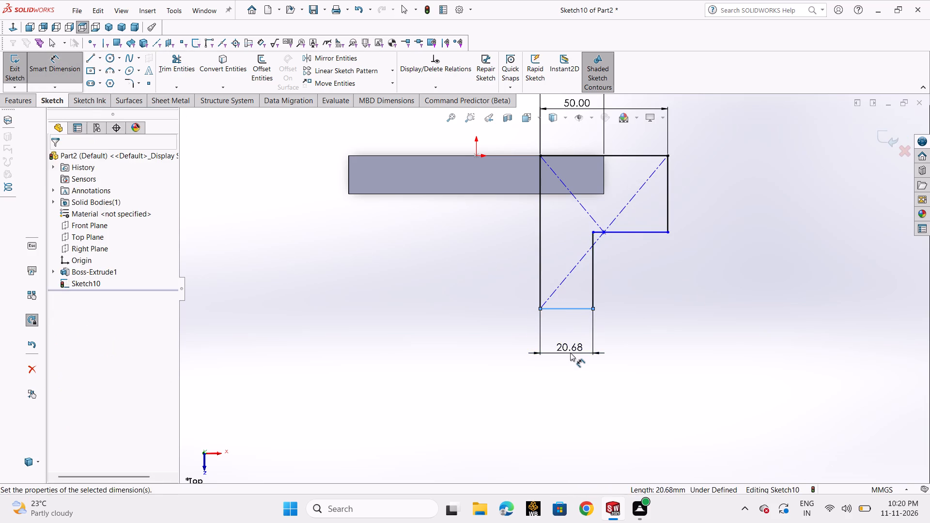
pyautogui.write('25')
pyautogui.press('Return')
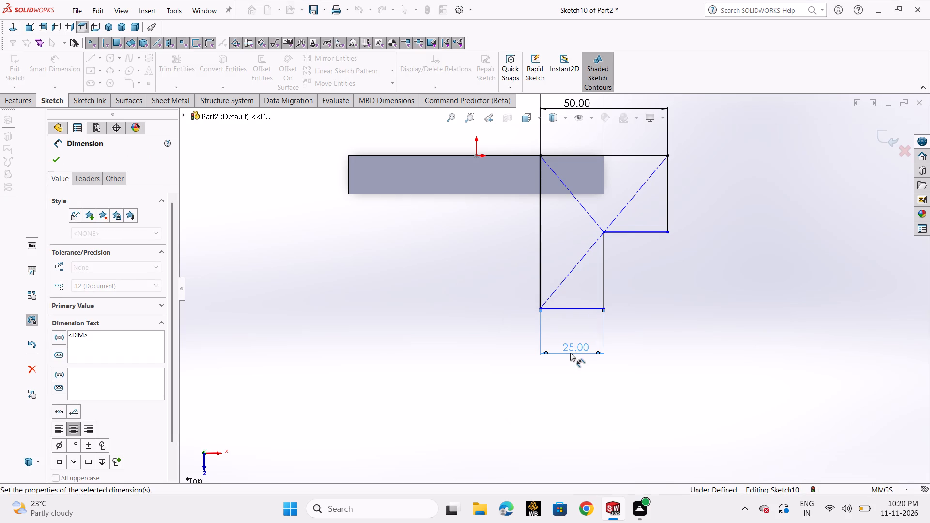
# Dimension the L-profile's outer +X side and set it to 30 mm.
pyautogui.click(668, 207)
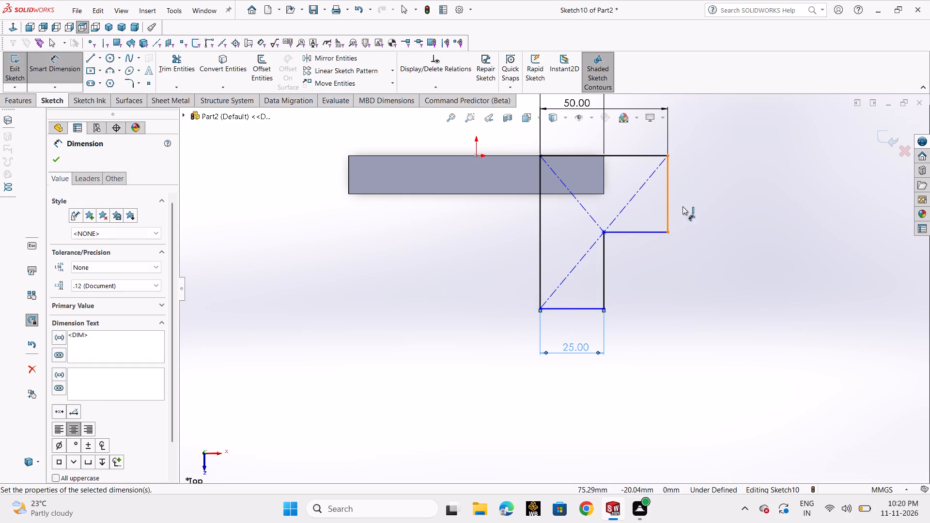
pyautogui.click(703, 200)
pyautogui.write('30')
pyautogui.press('Return')
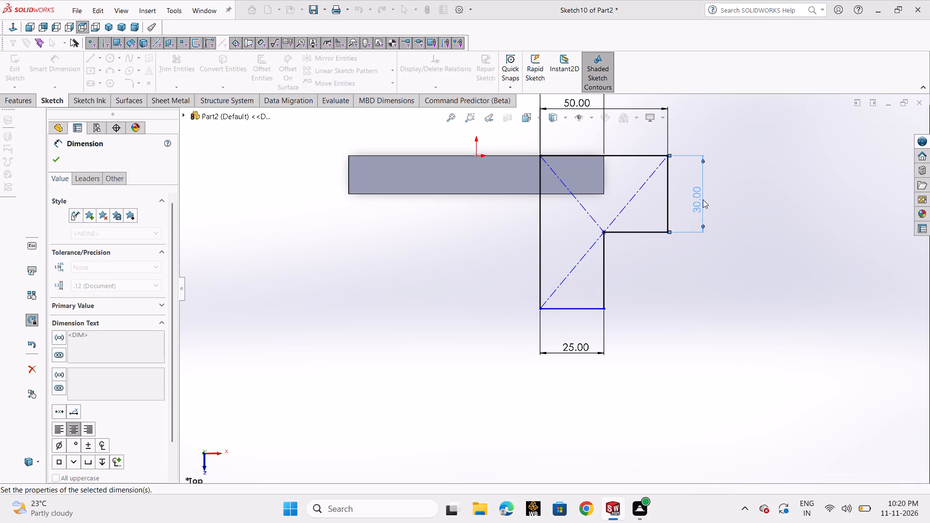
pyautogui.click(59, 162)
# Sketch a circle of about 6.3 mm radius inside the L-profile's short leg, near its outer +X side.
pyautogui.scroll(3, 736, 275)
pyautogui.scroll(-2, 584, 266)
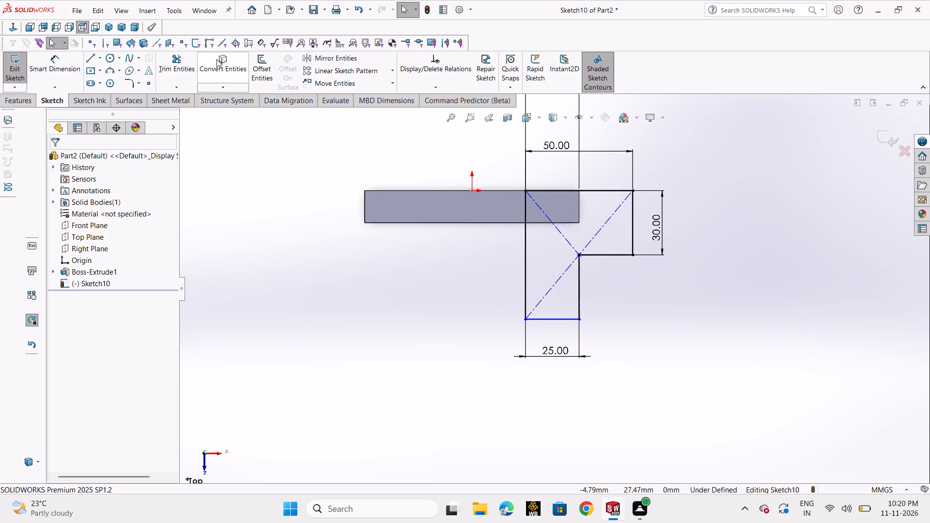
pyautogui.click(113, 58)
pyautogui.click(116, 67)
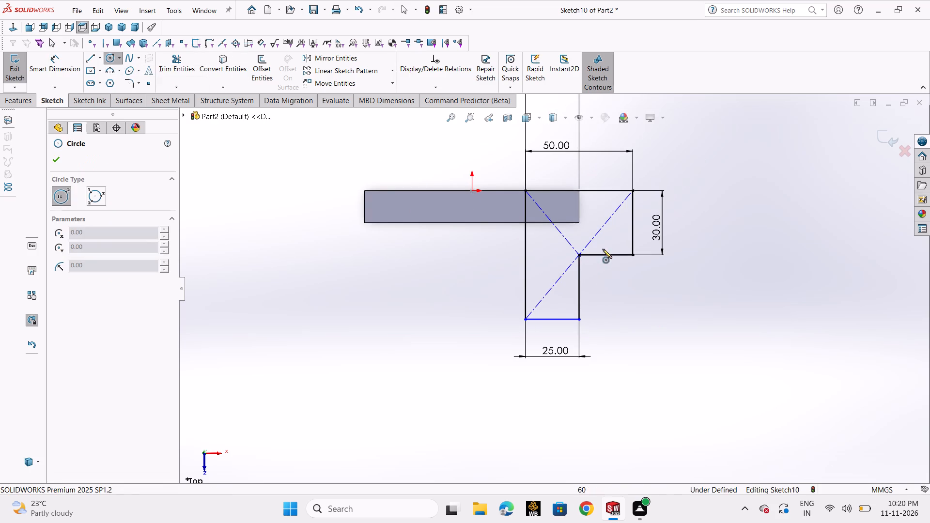
pyautogui.click(612, 225)
pyautogui.click(606, 213)
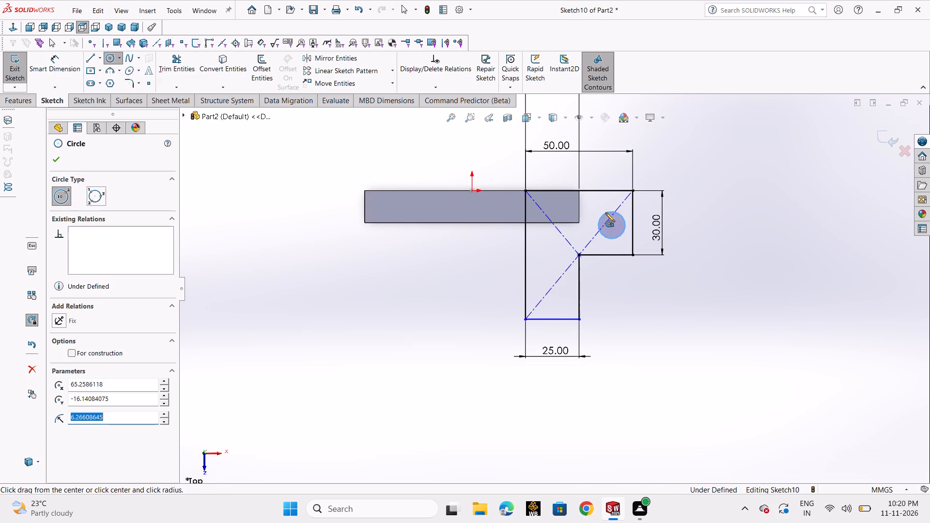
pyautogui.rightClick(605, 213)
pyautogui.click(619, 218)
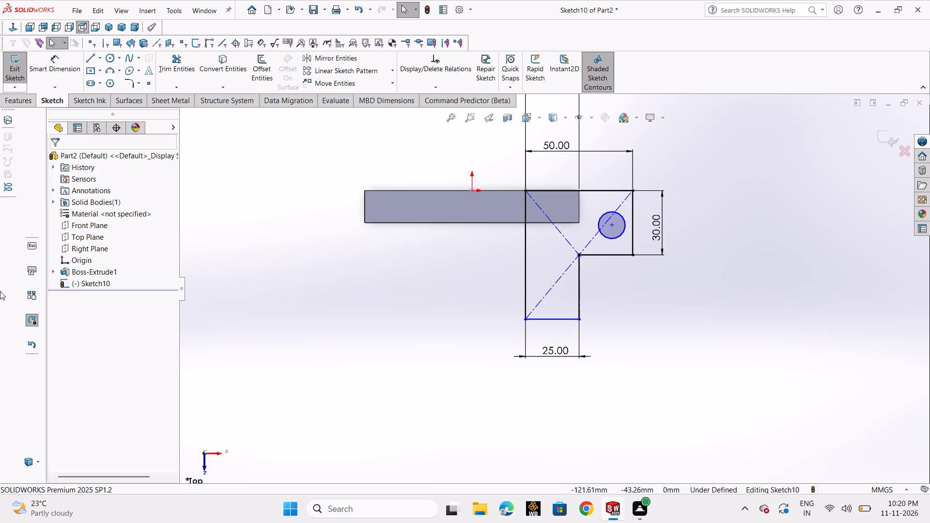
# Dimension the circle's centre from the L-profile's outer +X side and set the distance to 12 mm.
pyautogui.click(72, 69)
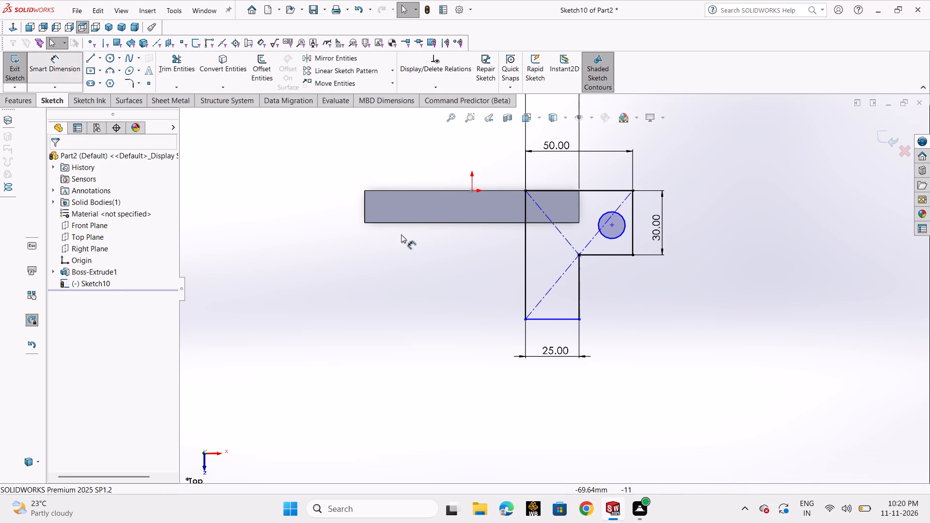
pyautogui.click(610, 226)
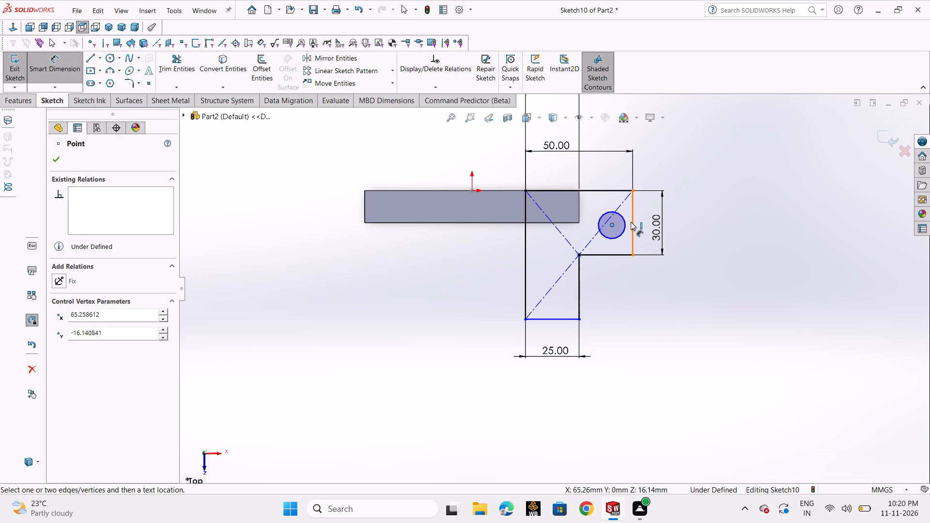
pyautogui.click(632, 223)
pyautogui.click(630, 304)
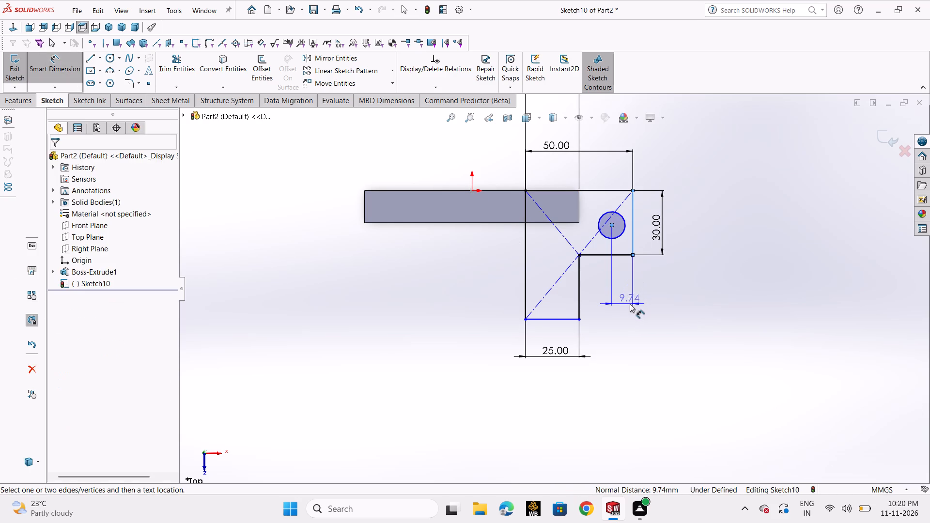
pyautogui.write('12')
pyautogui.press('Return')
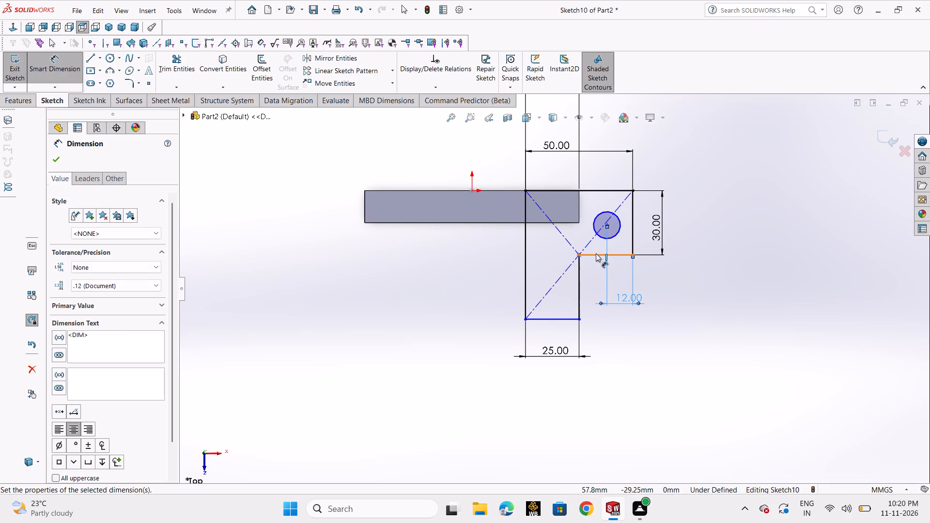
# Dimension the circle's centre from the L-profile's -Z edge at 15 mm and exit the sketch.
pyautogui.click(608, 224)
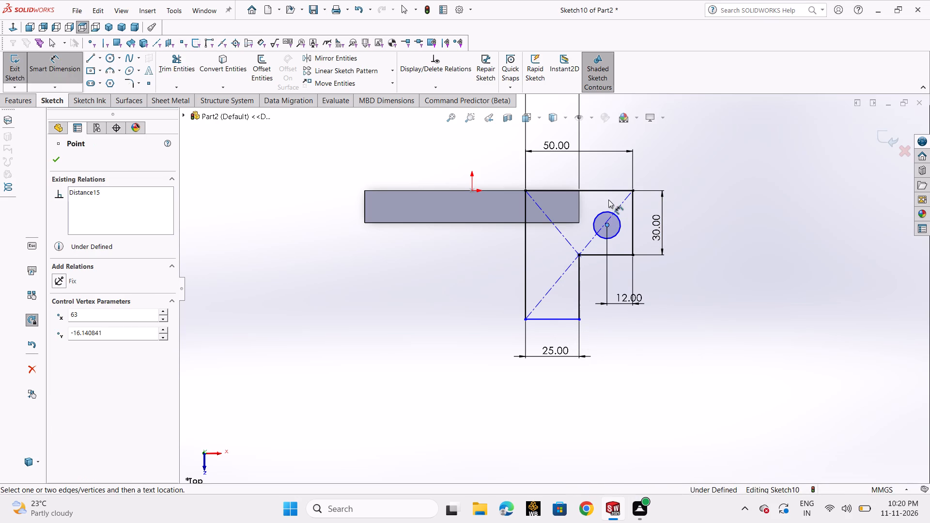
pyautogui.click(608, 192)
pyautogui.click(710, 217)
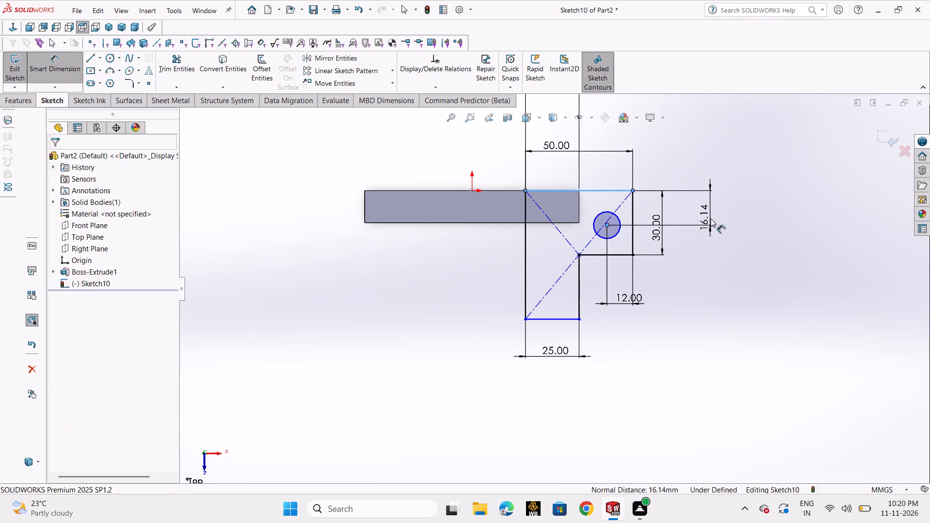
pyautogui.write('15')
pyautogui.press('Return')
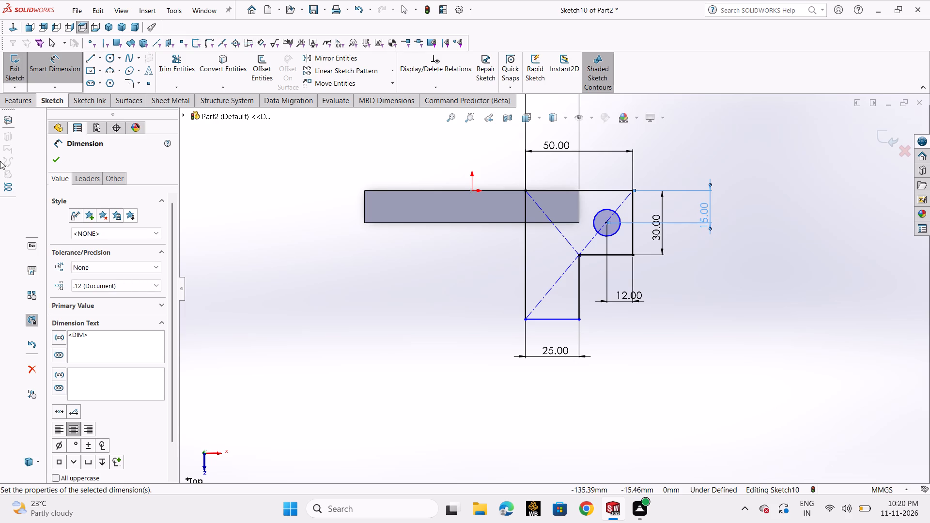
pyautogui.click(61, 159)
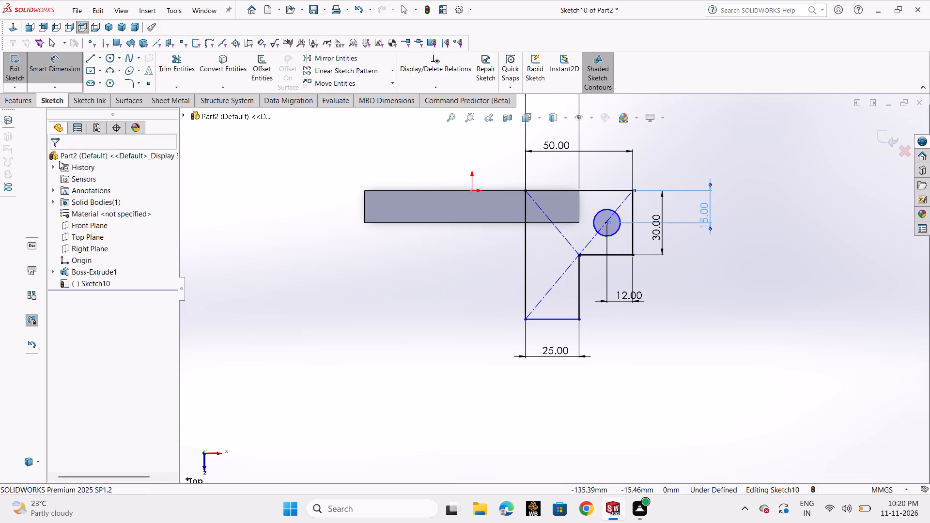
pyautogui.scroll(2, 637, 281)
pyautogui.click(651, 310)
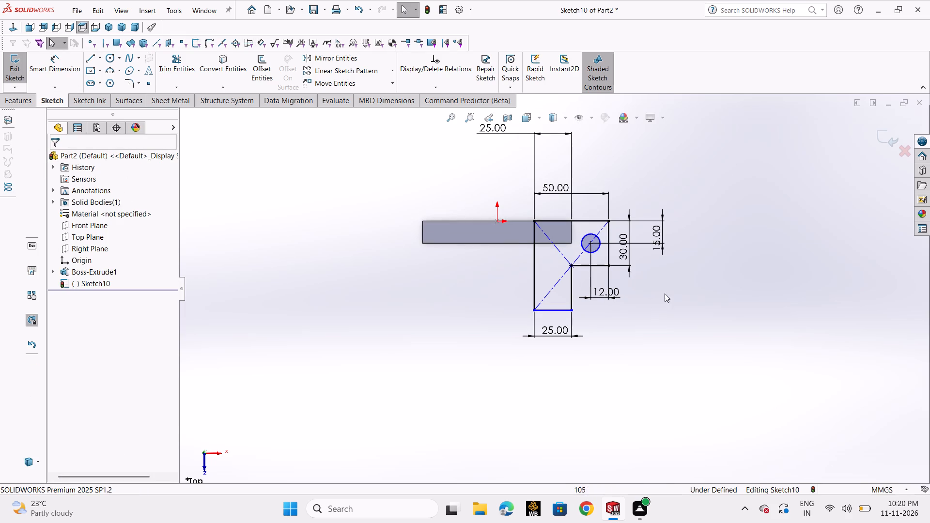
pyautogui.click(877, 140)
pyautogui.click(881, 139)
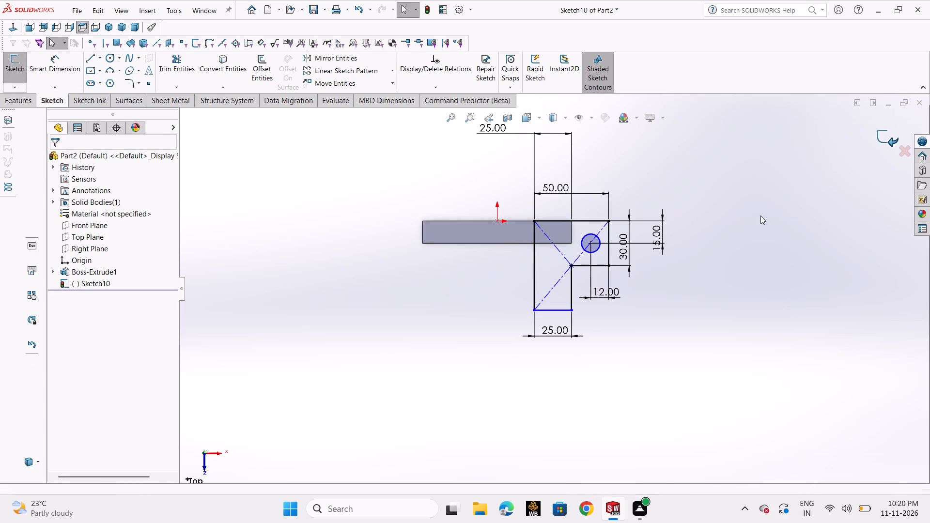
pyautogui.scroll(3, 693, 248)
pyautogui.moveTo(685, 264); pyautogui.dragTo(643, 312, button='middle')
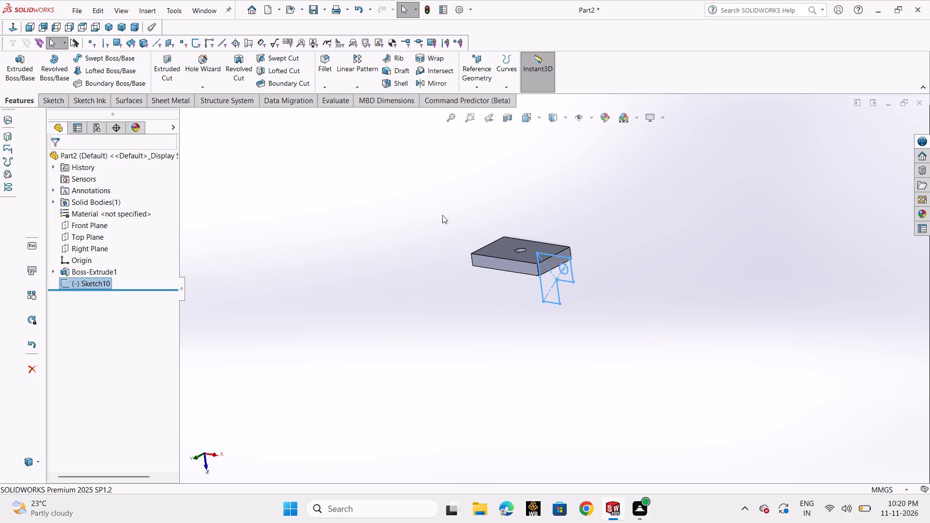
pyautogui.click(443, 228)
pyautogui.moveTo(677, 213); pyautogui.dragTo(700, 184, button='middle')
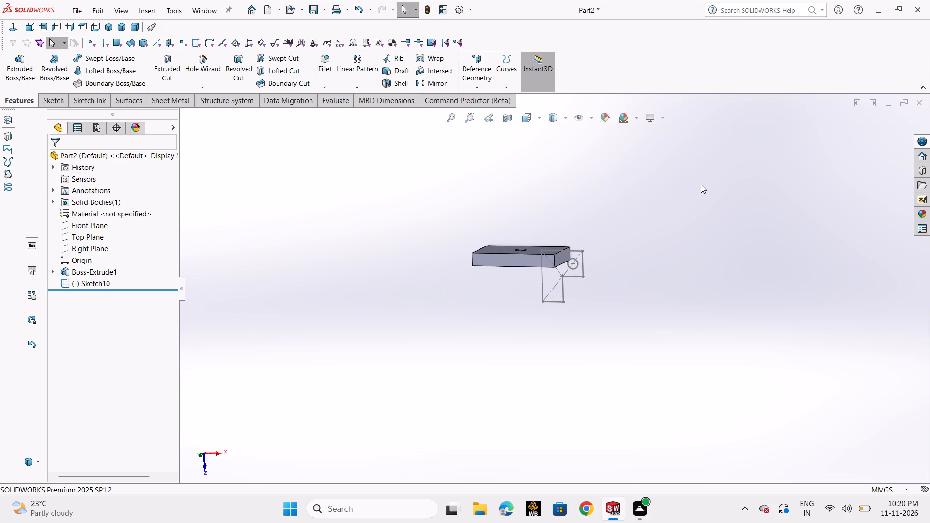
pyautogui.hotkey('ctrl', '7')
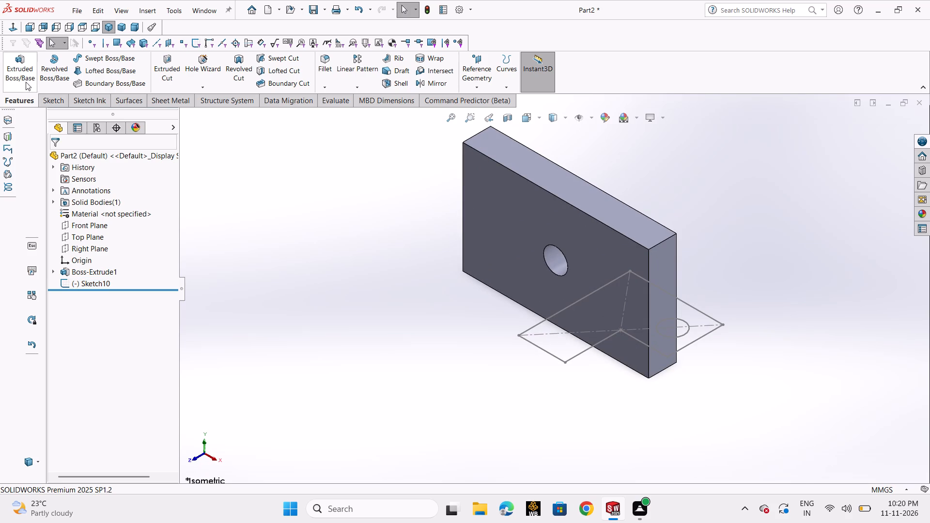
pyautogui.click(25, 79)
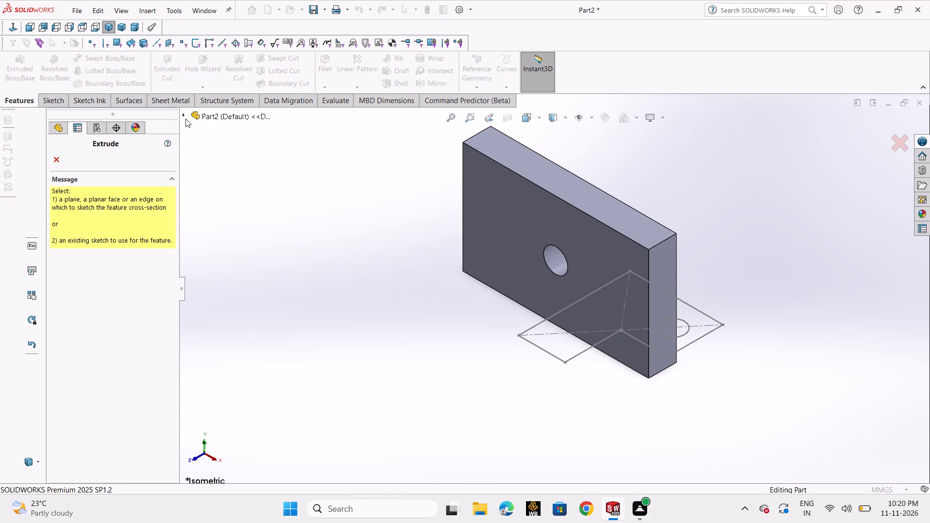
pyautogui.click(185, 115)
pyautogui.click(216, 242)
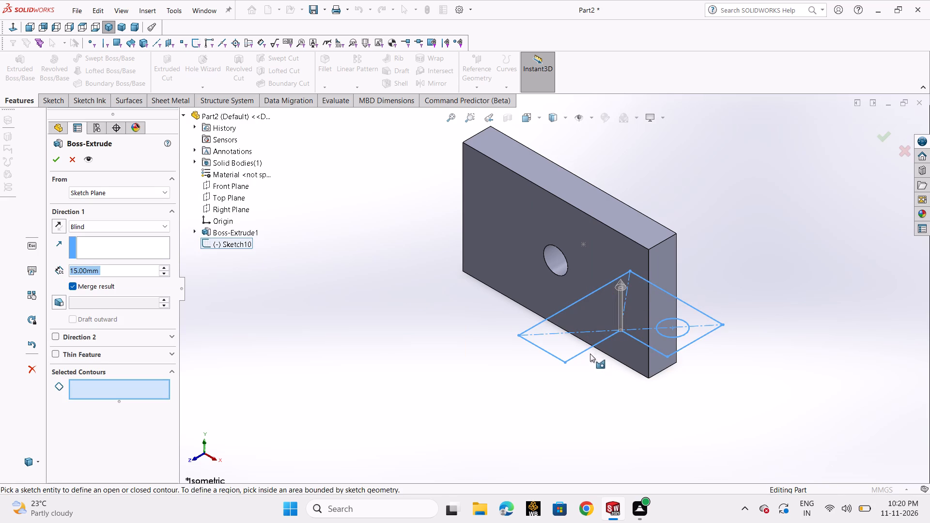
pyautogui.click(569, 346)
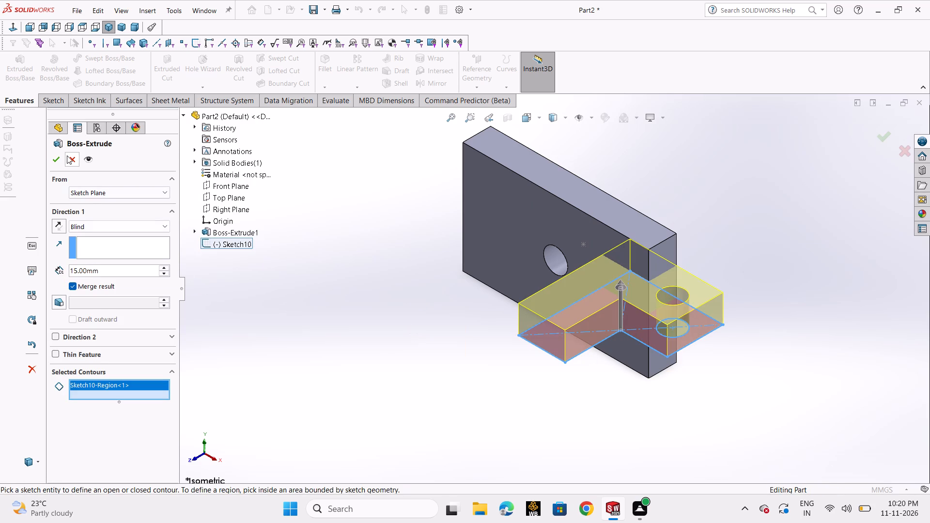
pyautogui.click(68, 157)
# Reopen the L-profile sketch, delete its two diagonal construction lines, and exit the sketch.
pyautogui.scroll(2, 618, 310)
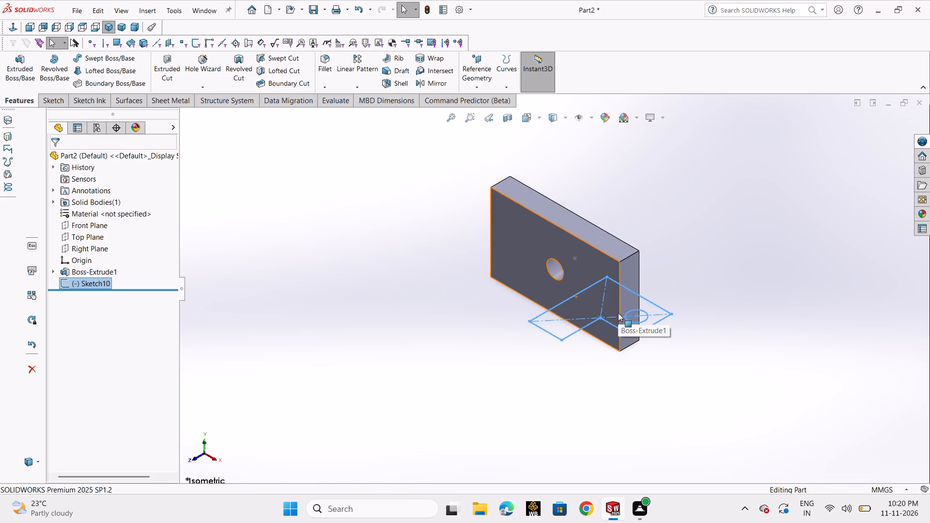
pyautogui.scroll(1, 618, 313)
pyautogui.scroll(-4, 619, 305)
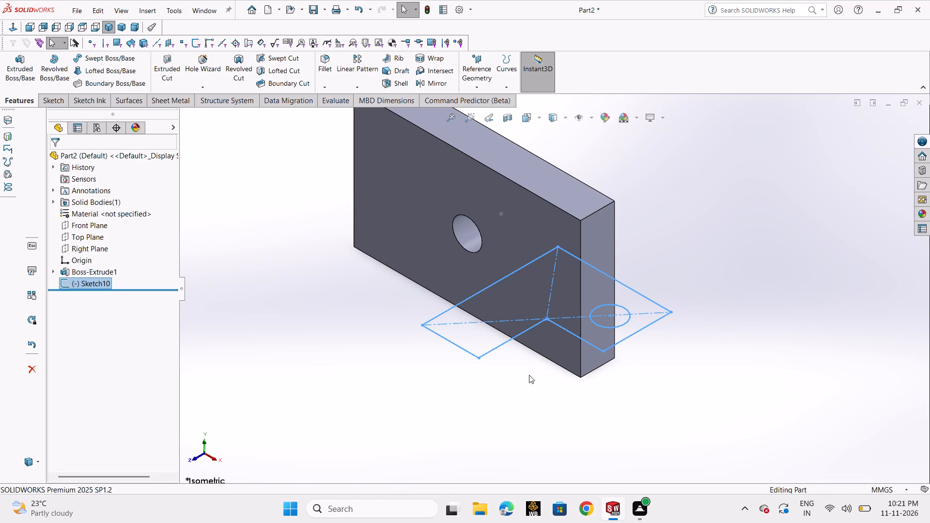
pyautogui.click(651, 297)
pyautogui.doubleClick(651, 302)
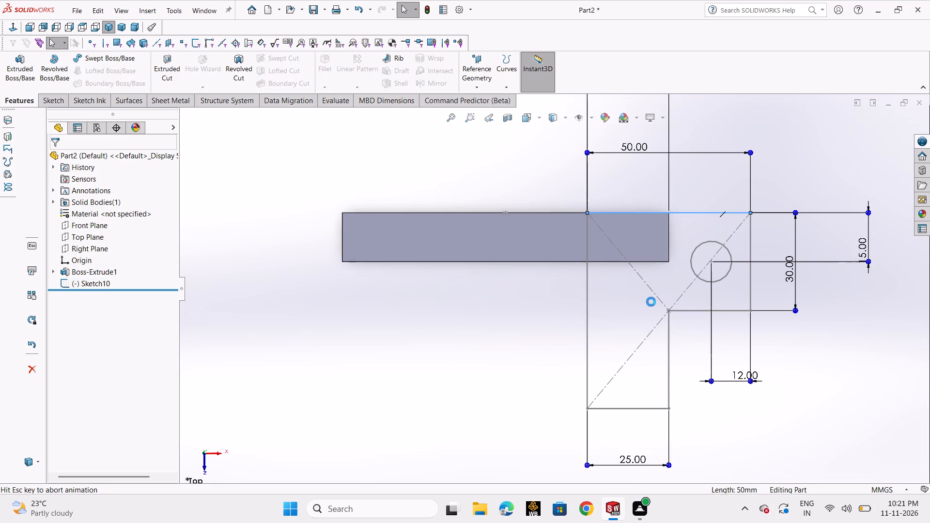
pyautogui.click(651, 289)
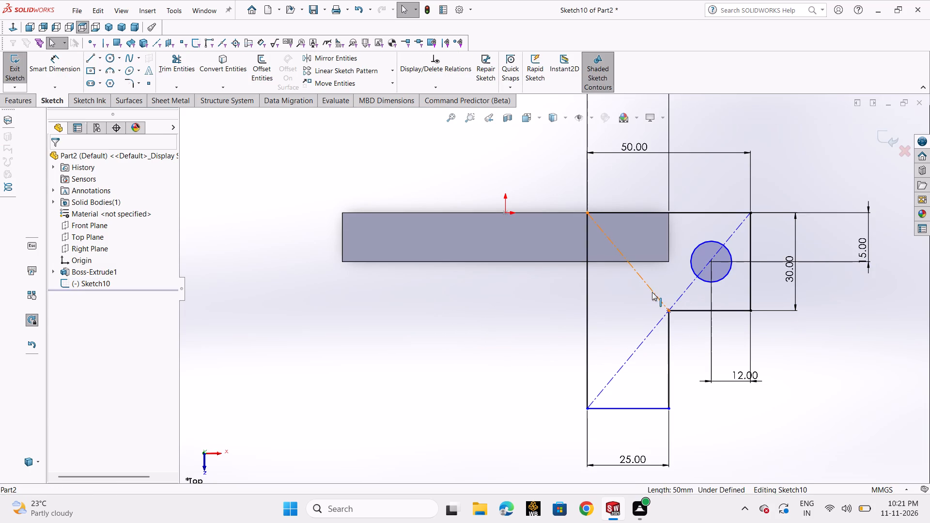
pyautogui.press('Delete')
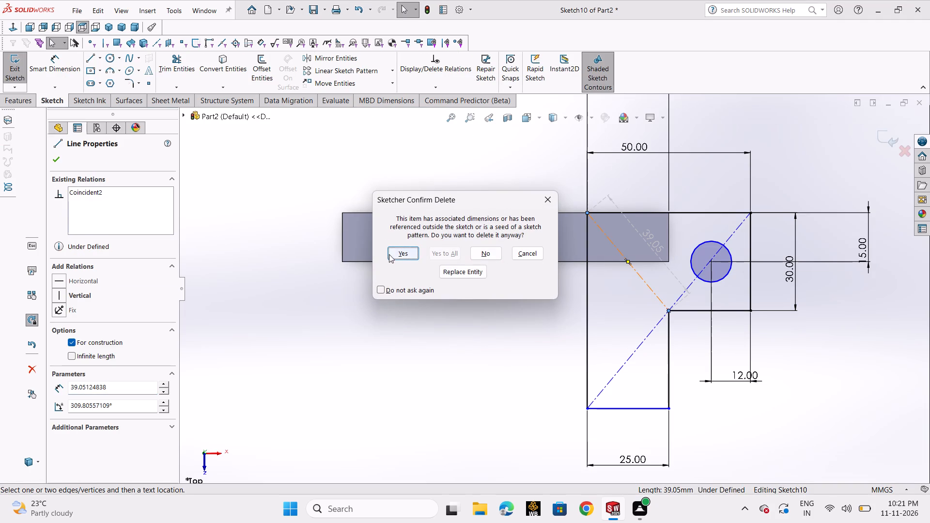
pyautogui.click(390, 255)
pyautogui.click(638, 346)
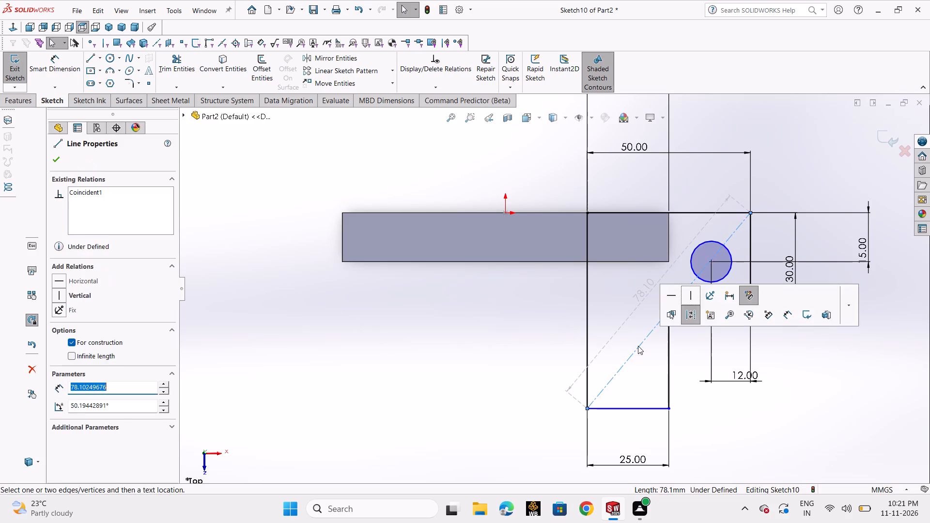
pyautogui.press('Delete')
pyautogui.click(888, 137)
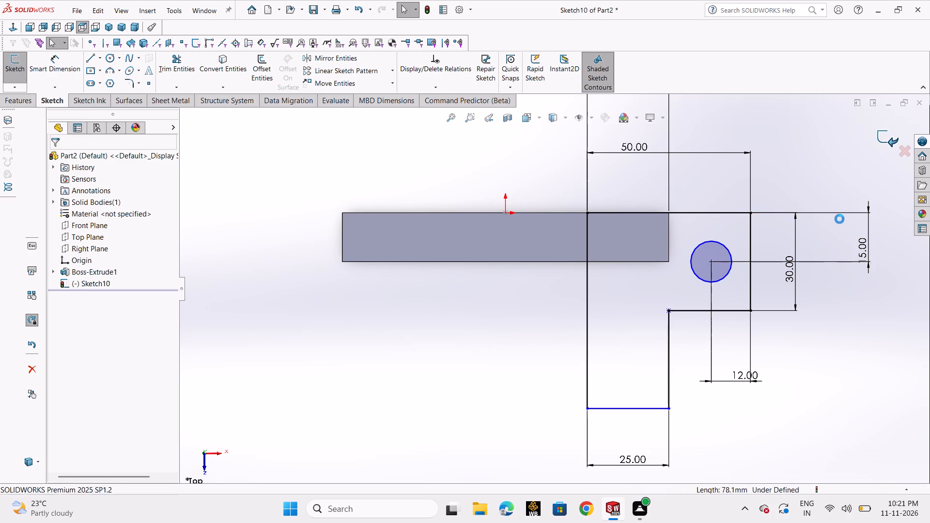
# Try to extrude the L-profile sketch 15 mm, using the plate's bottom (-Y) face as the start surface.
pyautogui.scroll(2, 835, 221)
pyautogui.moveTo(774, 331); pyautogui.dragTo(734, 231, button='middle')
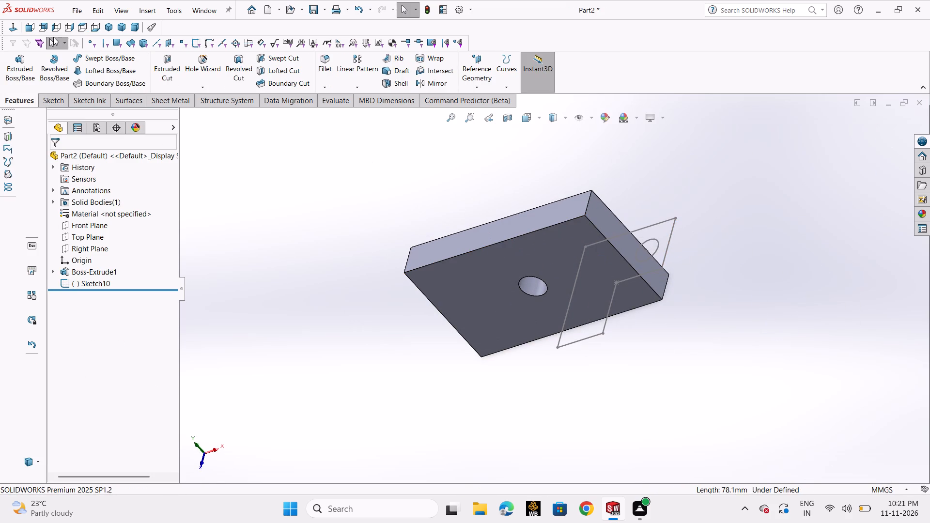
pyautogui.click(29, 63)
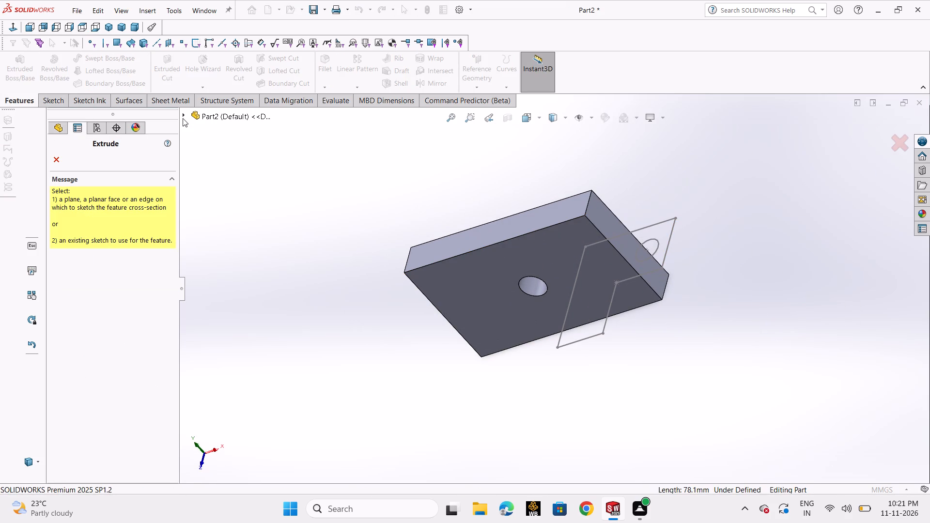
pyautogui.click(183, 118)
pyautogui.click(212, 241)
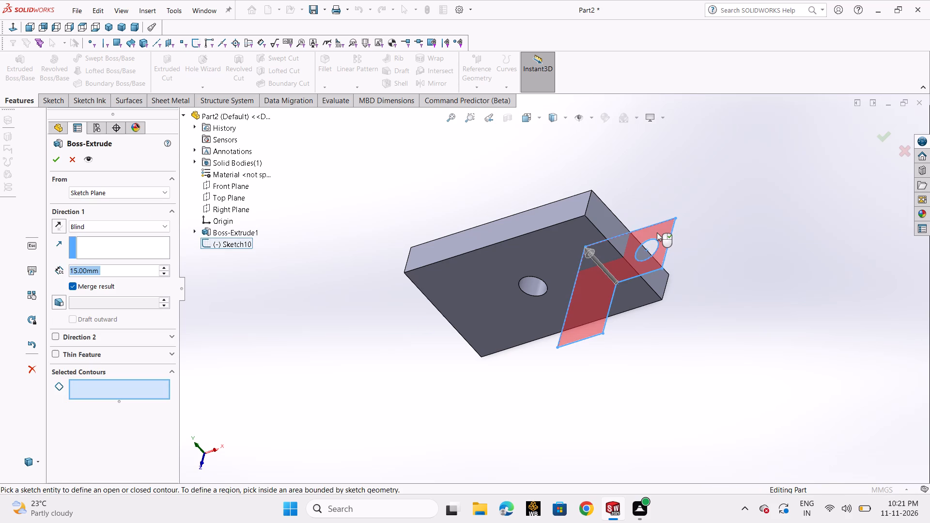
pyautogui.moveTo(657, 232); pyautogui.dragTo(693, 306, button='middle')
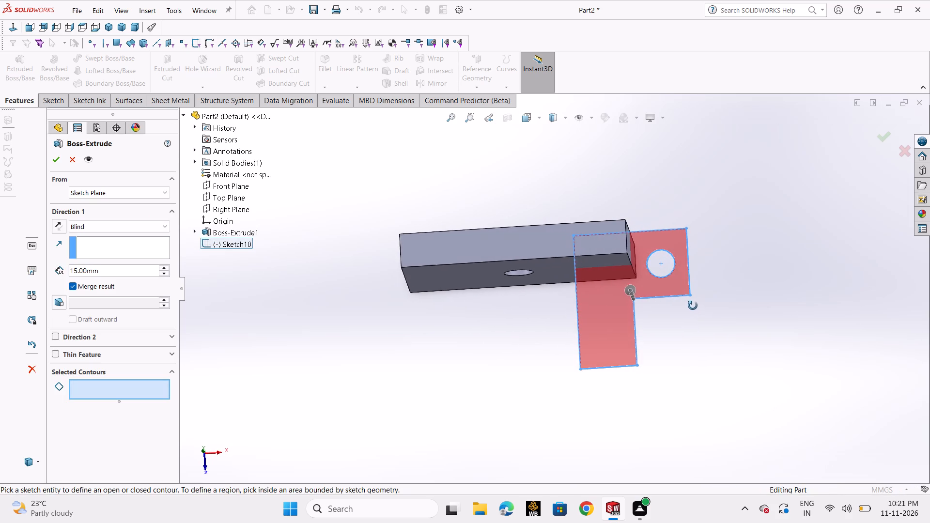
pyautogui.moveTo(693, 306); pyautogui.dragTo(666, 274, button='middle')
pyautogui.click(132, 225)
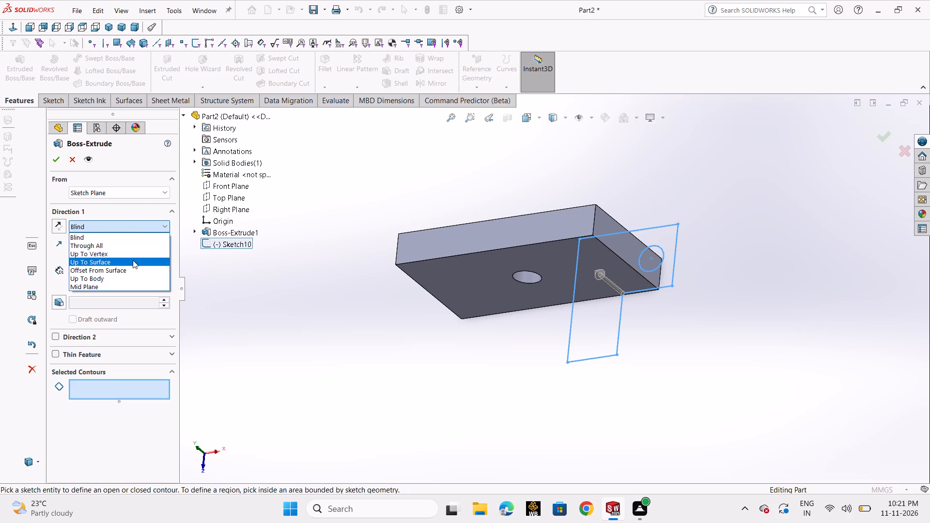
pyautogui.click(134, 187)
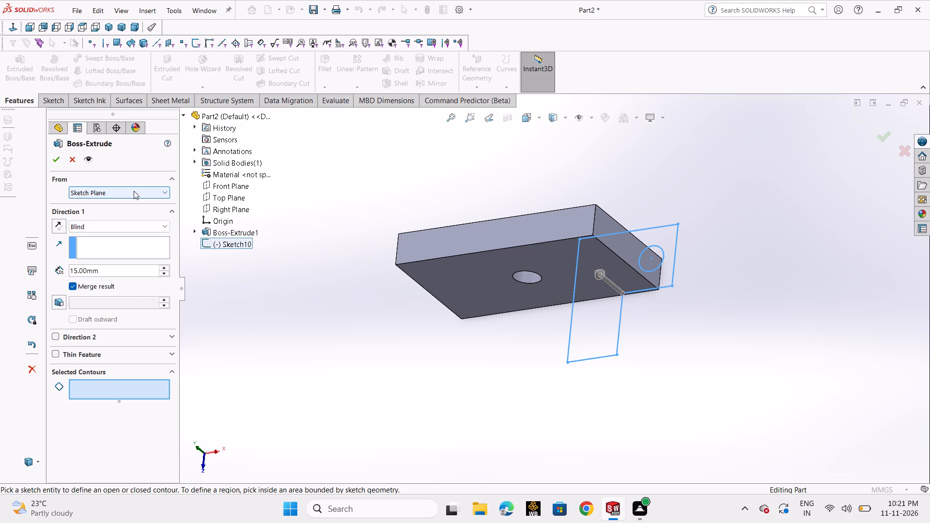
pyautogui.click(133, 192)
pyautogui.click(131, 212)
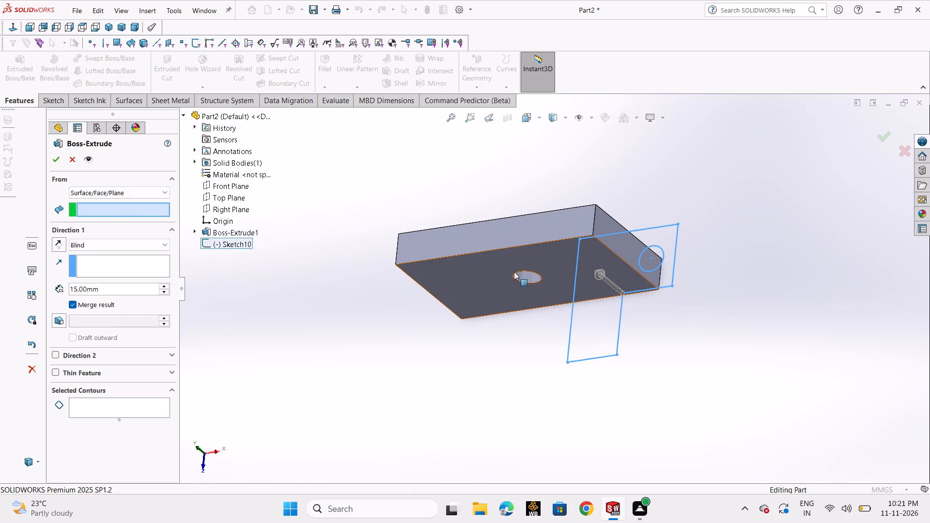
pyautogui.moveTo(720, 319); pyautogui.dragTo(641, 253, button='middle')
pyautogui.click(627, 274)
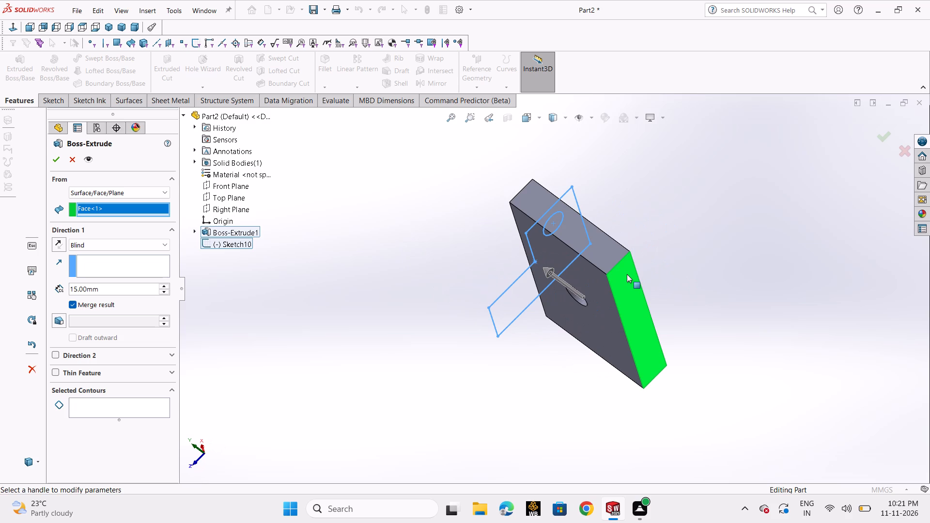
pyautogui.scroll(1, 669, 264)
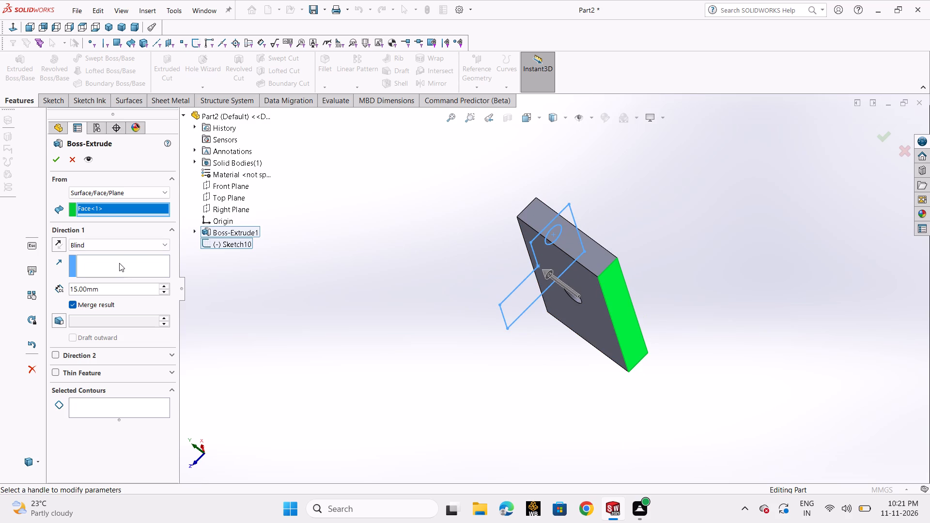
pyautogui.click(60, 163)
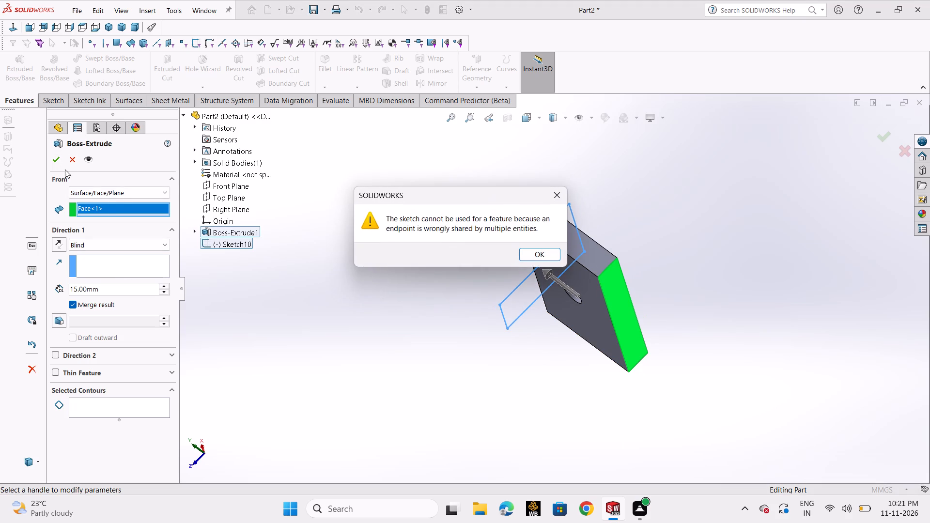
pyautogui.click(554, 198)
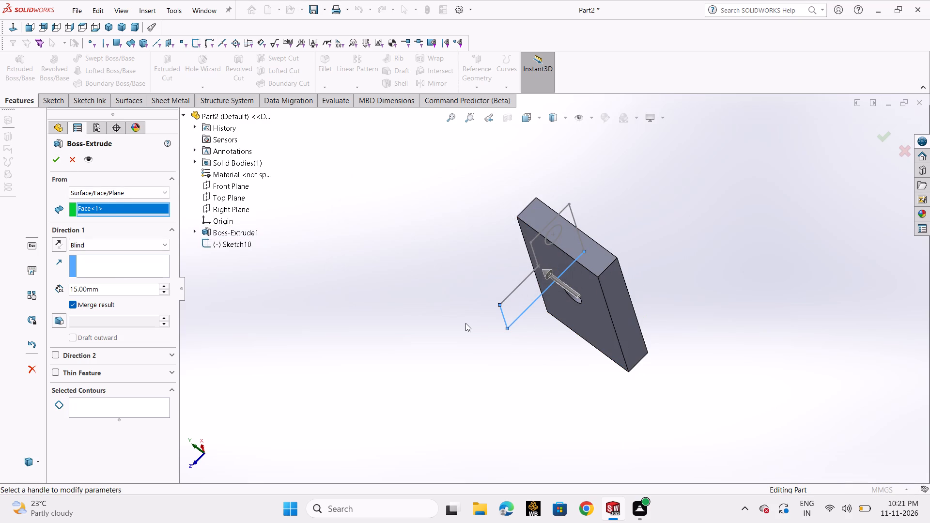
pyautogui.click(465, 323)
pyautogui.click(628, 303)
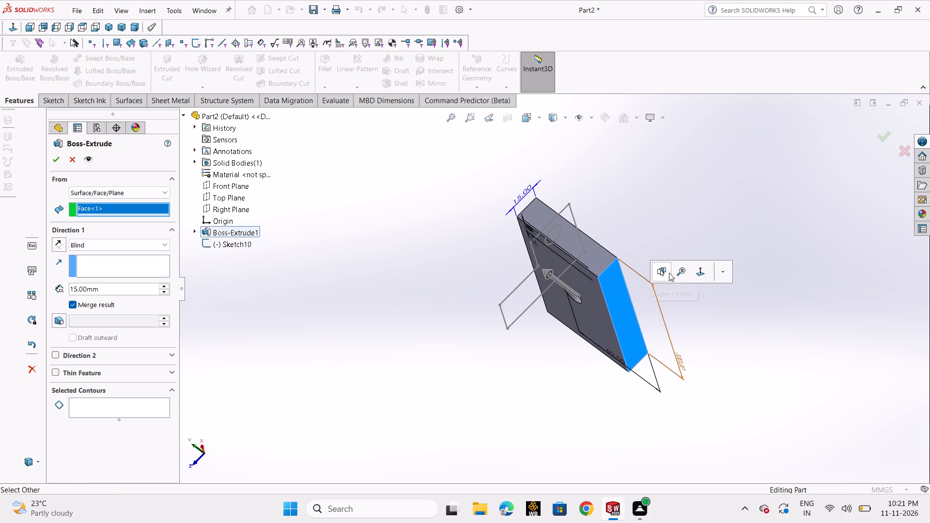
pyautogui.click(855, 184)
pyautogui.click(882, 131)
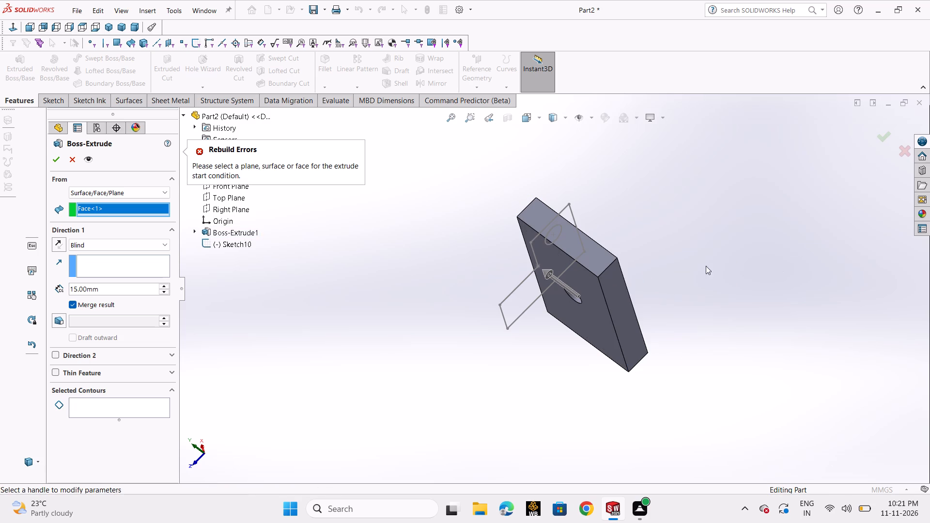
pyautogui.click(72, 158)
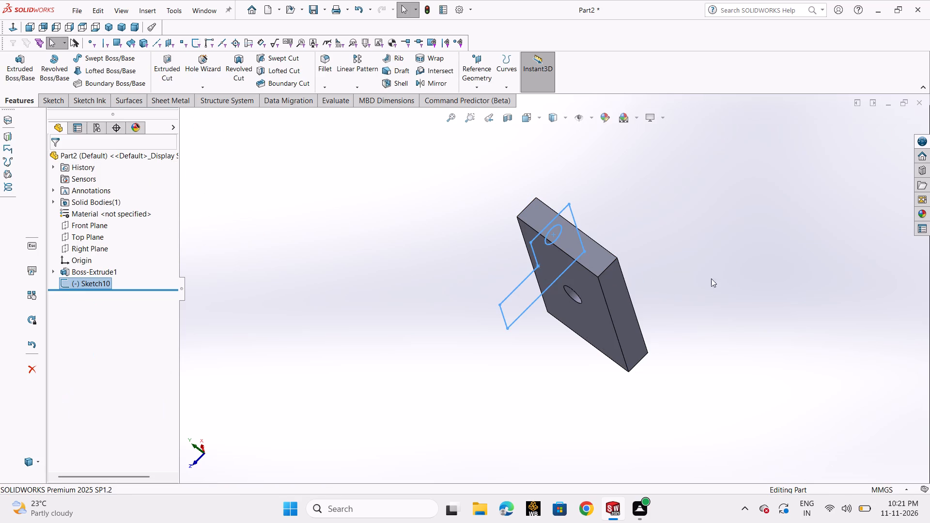
# On the plate's bottom face, create a sketch by converting the L-profile's six lines and its circle, and exit the sketch.
pyautogui.click(613, 296)
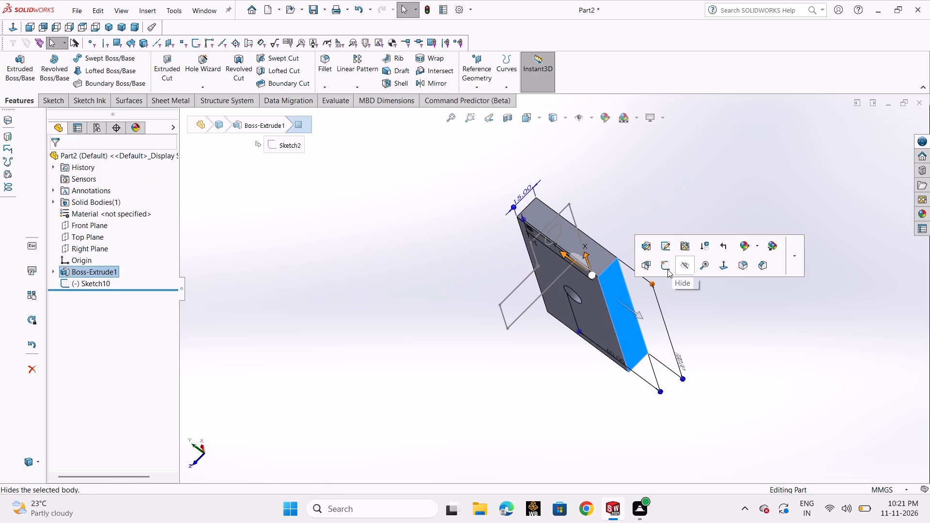
pyautogui.click(667, 269)
pyautogui.click(771, 374)
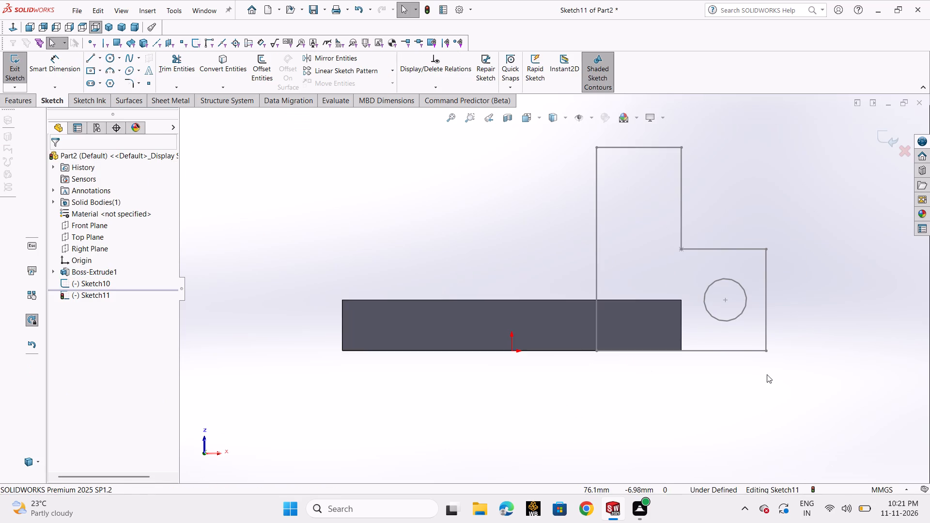
pyautogui.scroll(2, 870, 347)
pyautogui.click(218, 66)
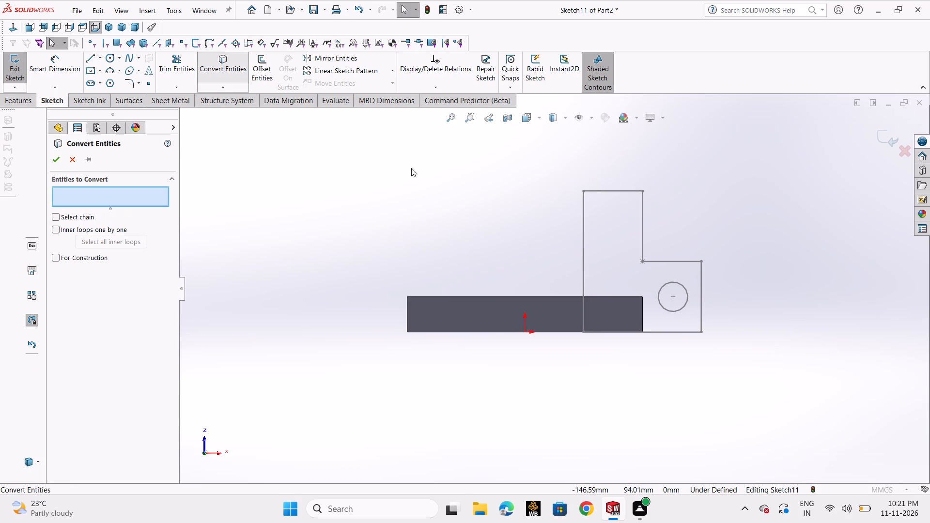
pyautogui.click(581, 218)
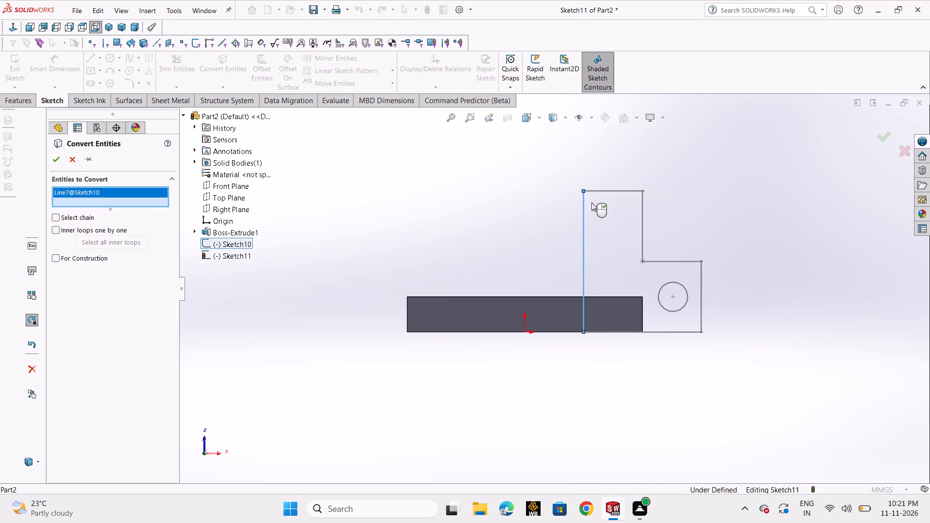
pyautogui.click(600, 192)
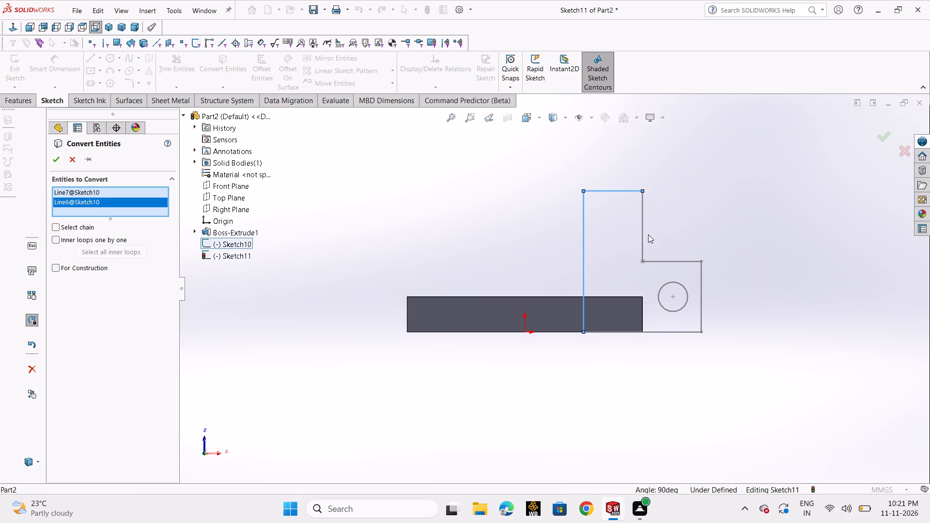
pyautogui.click(644, 227)
pyautogui.click(666, 261)
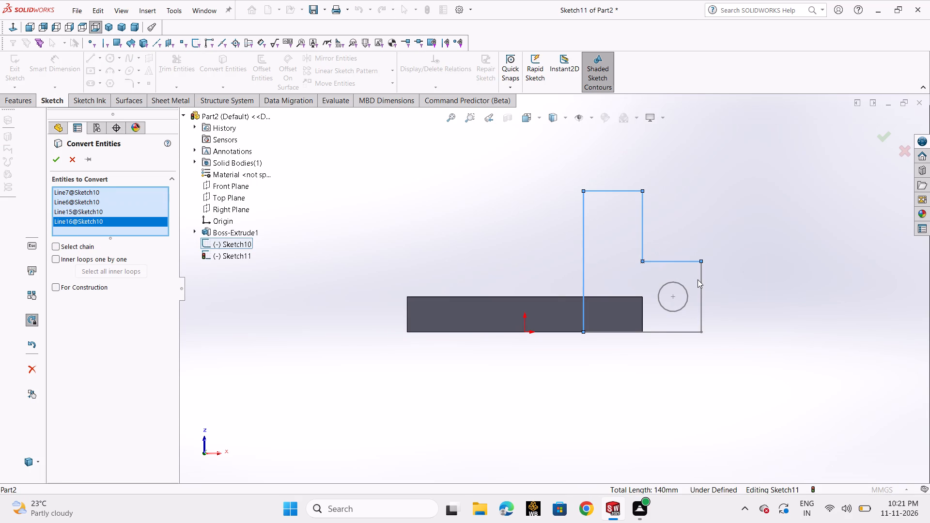
pyautogui.click(699, 284)
pyautogui.click(691, 331)
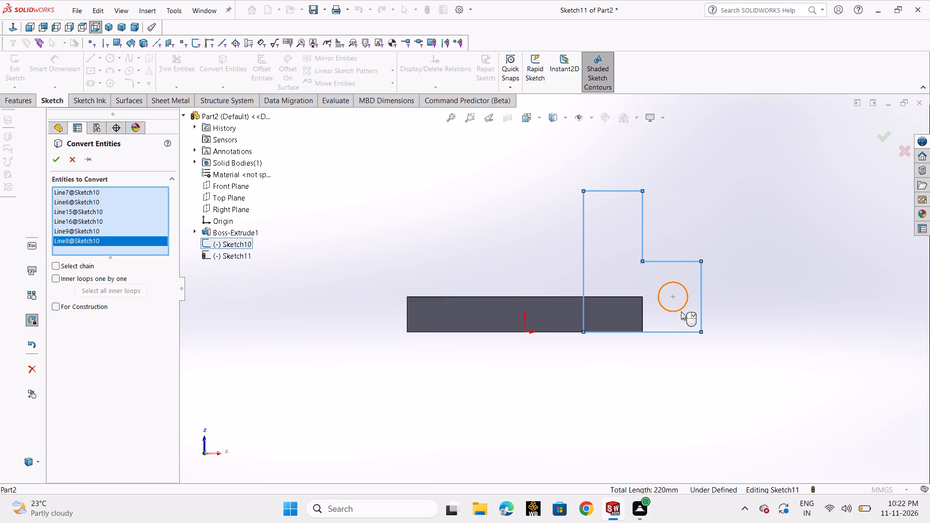
pyautogui.click(681, 311)
pyautogui.click(54, 155)
pyautogui.scroll(1, 367, 261)
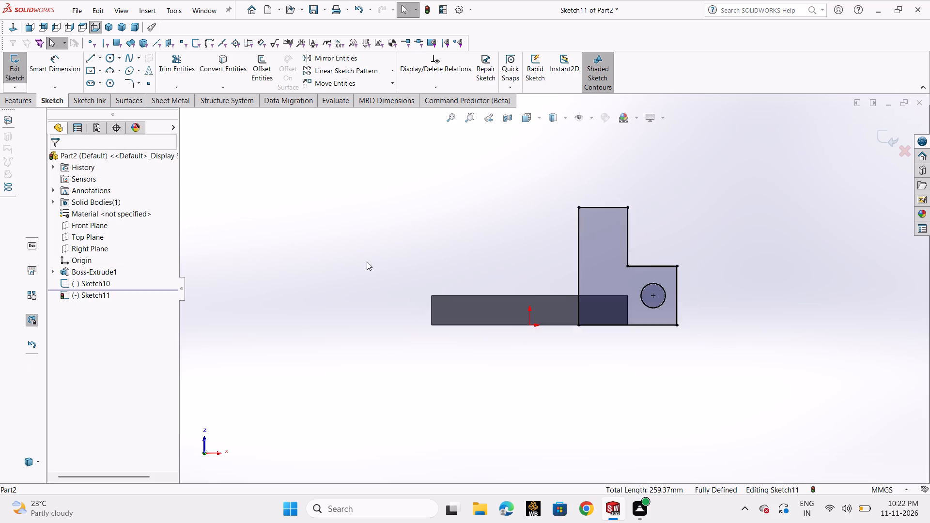
pyautogui.scroll(2, 367, 261)
pyautogui.click(878, 138)
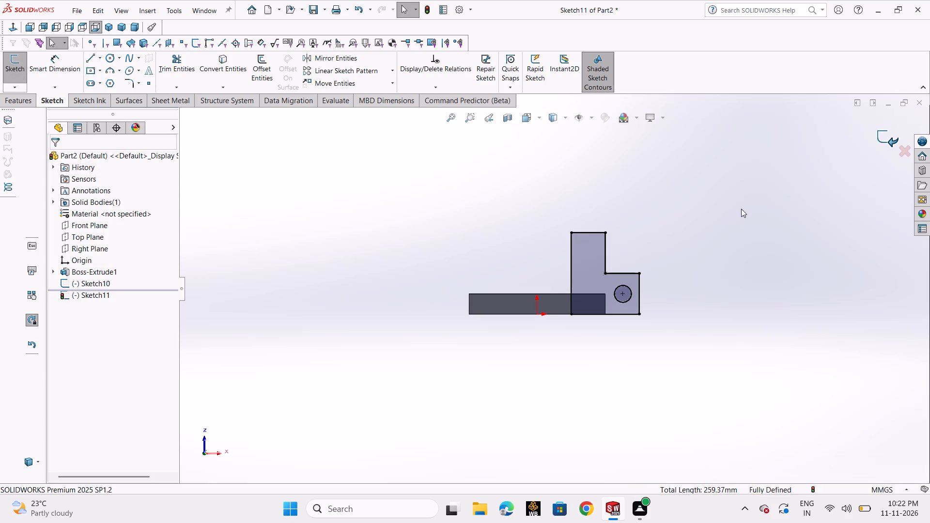
# Hide the original L-profile sketch, Sketch10.
pyautogui.scroll(3, 731, 212)
pyautogui.moveTo(684, 218); pyautogui.dragTo(701, 342, button='middle')
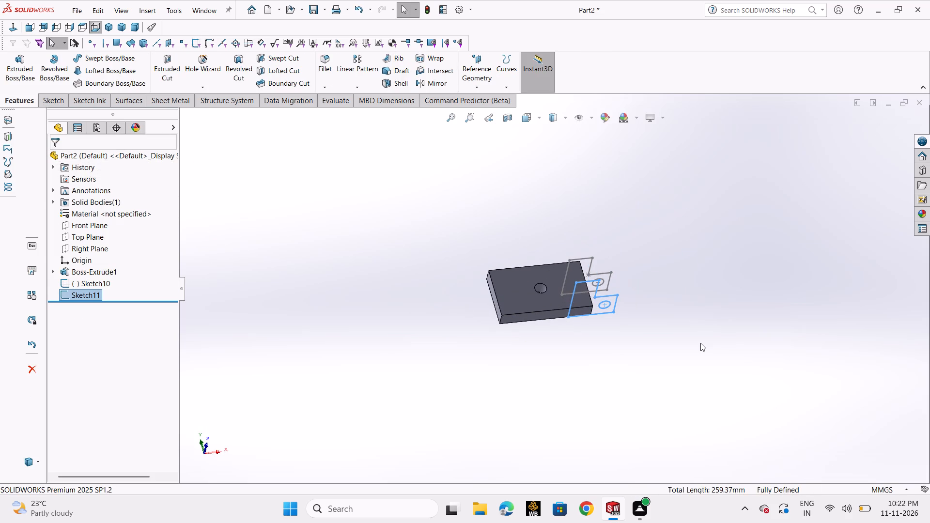
pyautogui.hotkey('ctrl', '7')
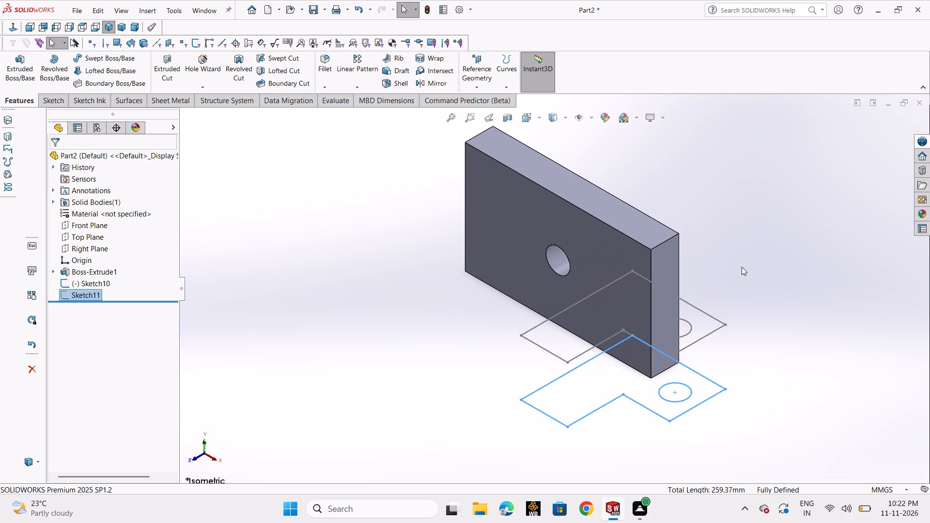
pyautogui.click(70, 288)
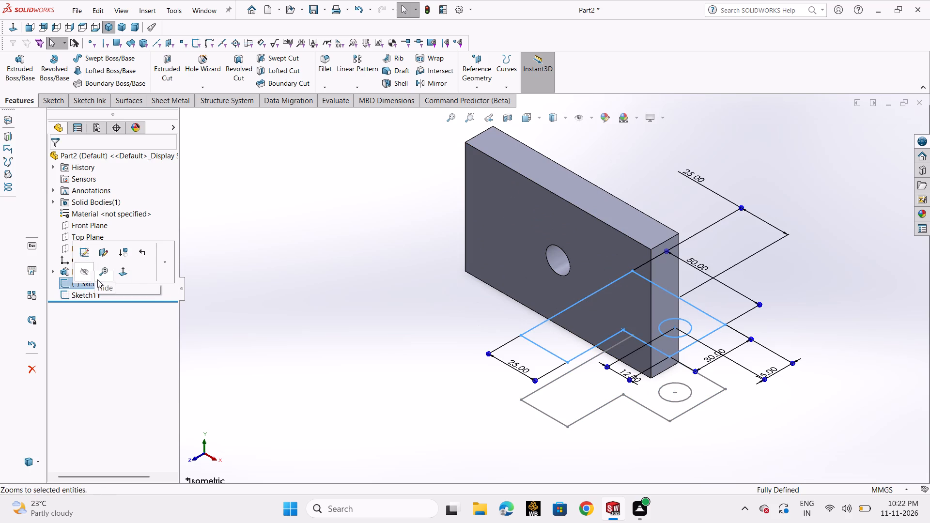
pyautogui.click(85, 273)
pyautogui.scroll(2, 414, 307)
pyautogui.click(415, 308)
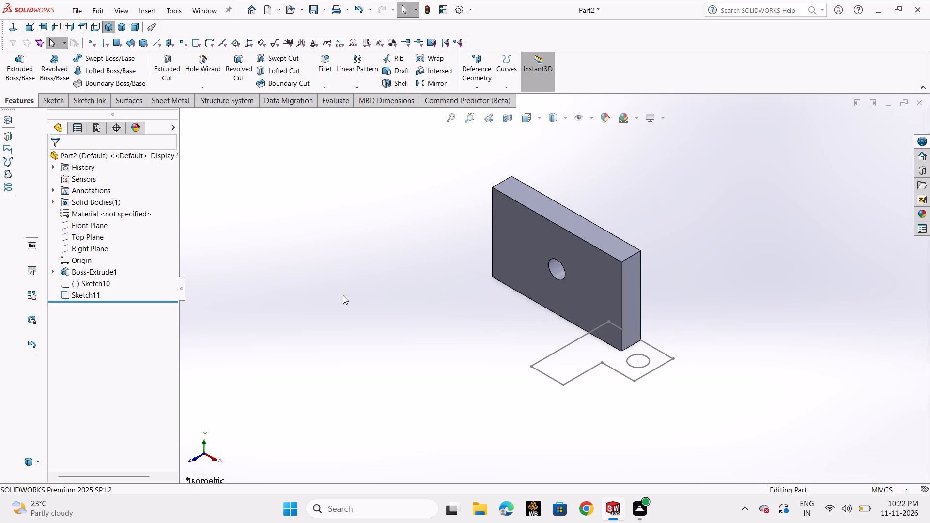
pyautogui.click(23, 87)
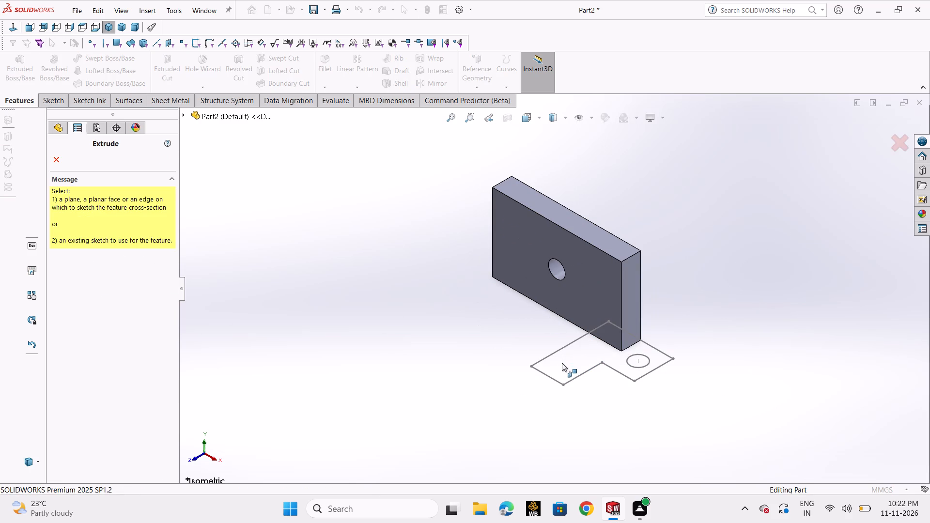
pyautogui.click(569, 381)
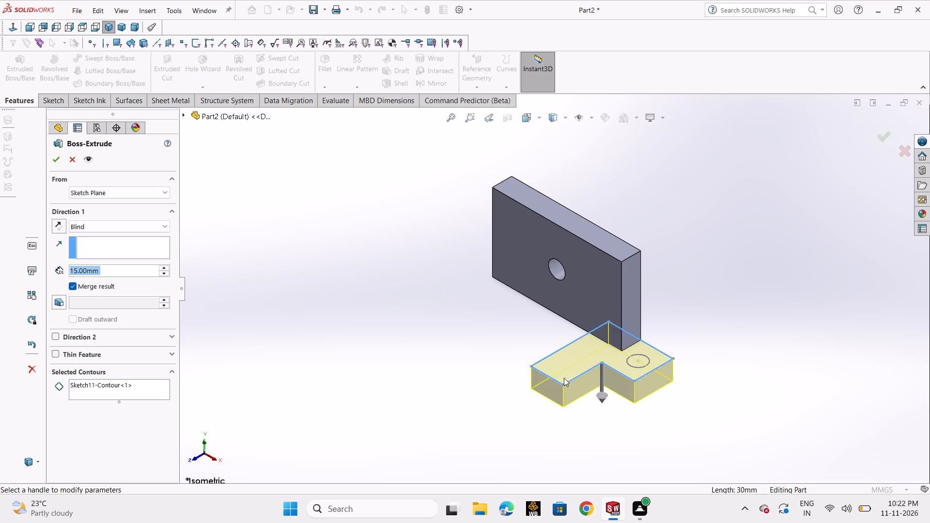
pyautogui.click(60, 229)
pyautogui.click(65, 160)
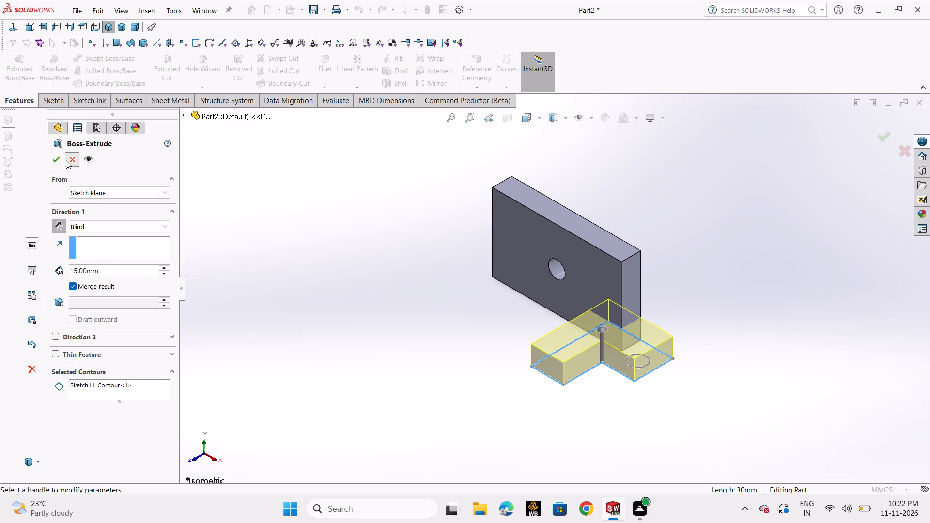
# Extrude the whole converted sketch, Sketch11, 15 mm blind in the reversed (+Y) direction with its circular hole, merging the result.
pyautogui.click(12, 68)
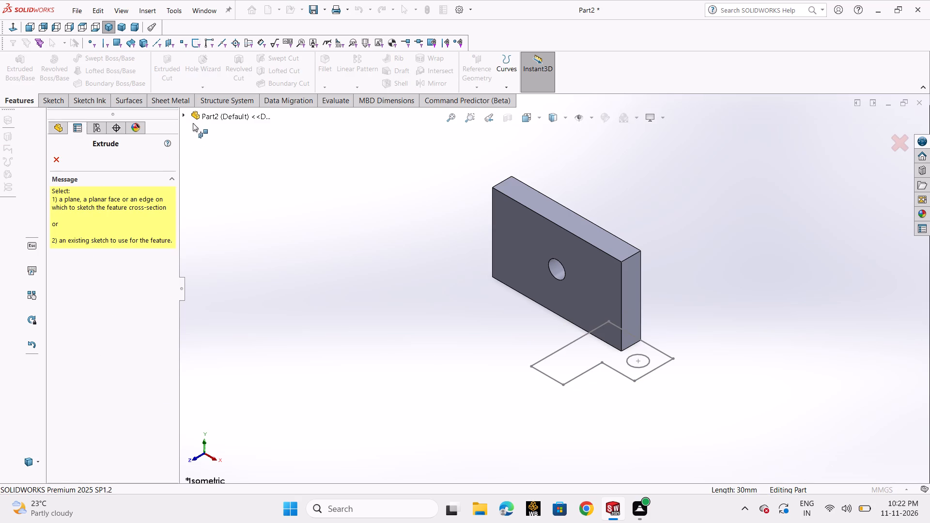
pyautogui.click(186, 116)
pyautogui.click(216, 255)
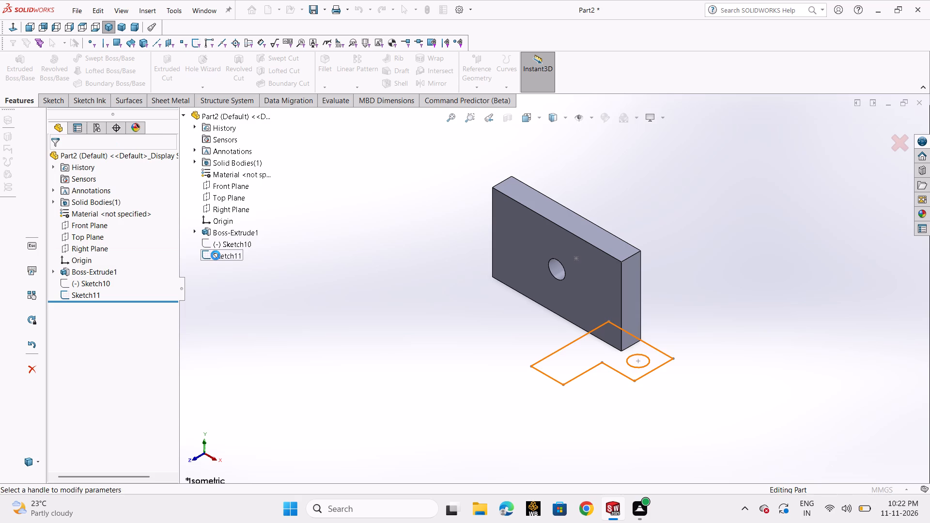
pyautogui.click(53, 226)
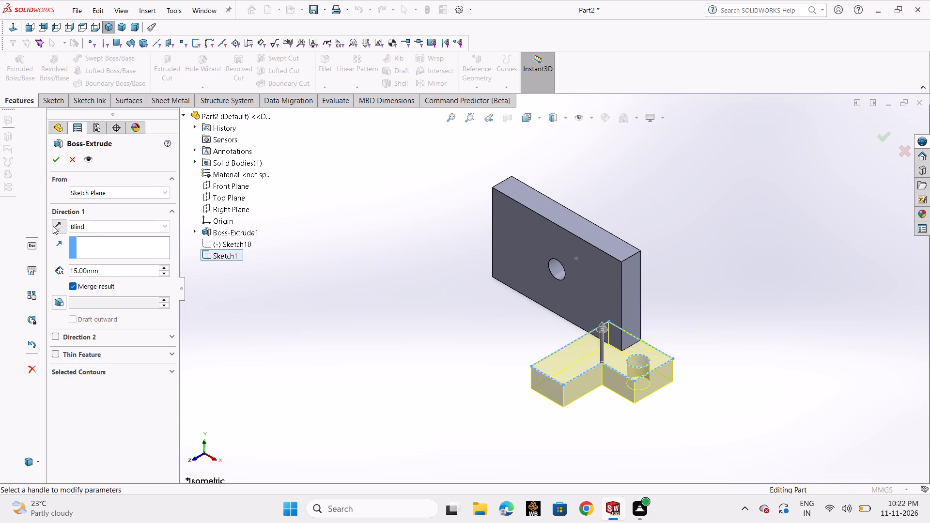
pyautogui.click(55, 165)
pyautogui.click(403, 337)
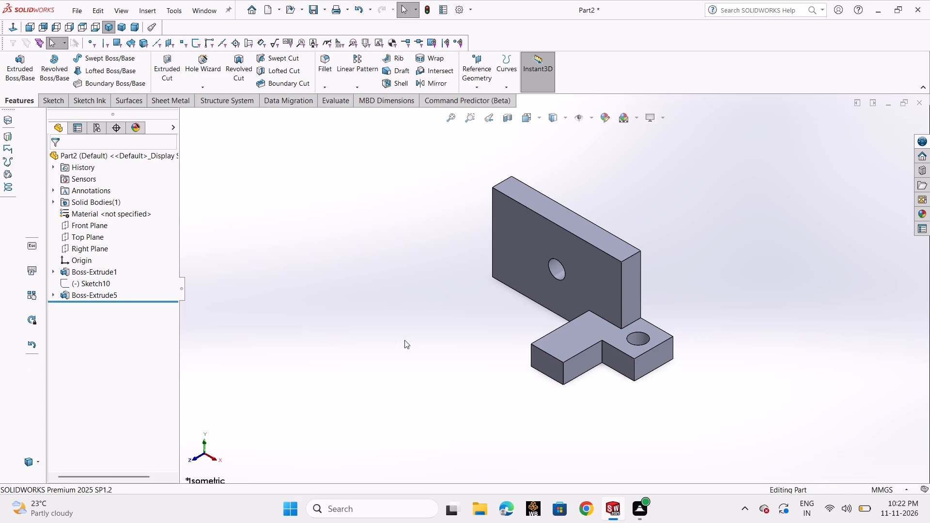
# On the front end face of the L-shaped leg, sketch a 25 mm wide, about 60 mm tall corner rectangle reaching the plate's top-right corner.
pyautogui.click(548, 367)
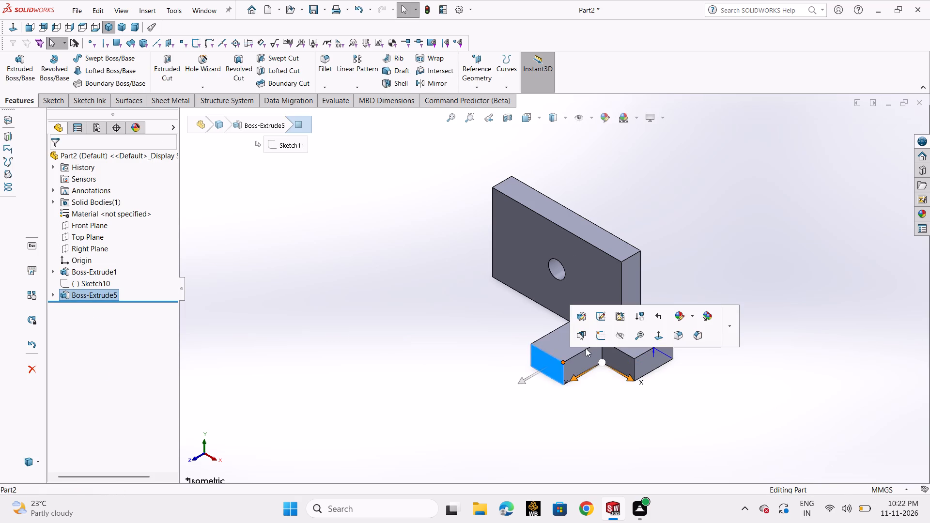
pyautogui.click(595, 338)
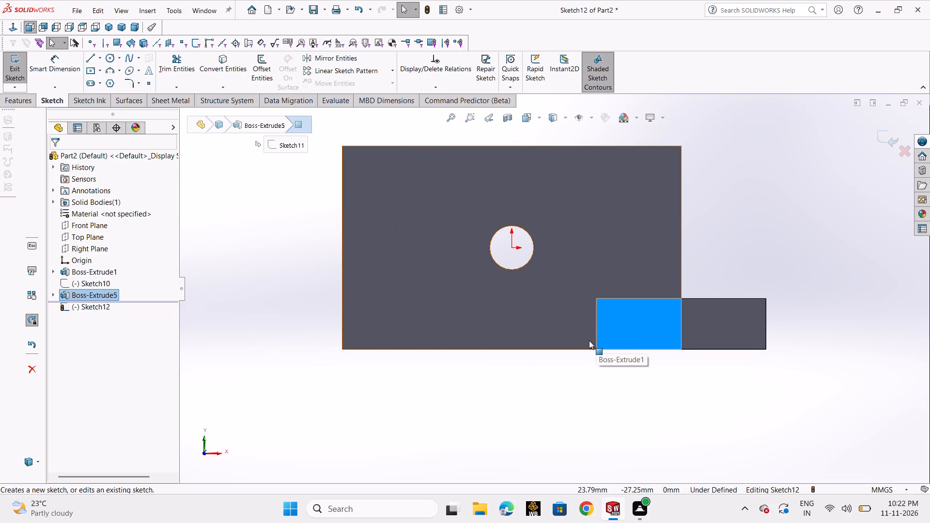
pyautogui.click(94, 71)
pyautogui.click(102, 93)
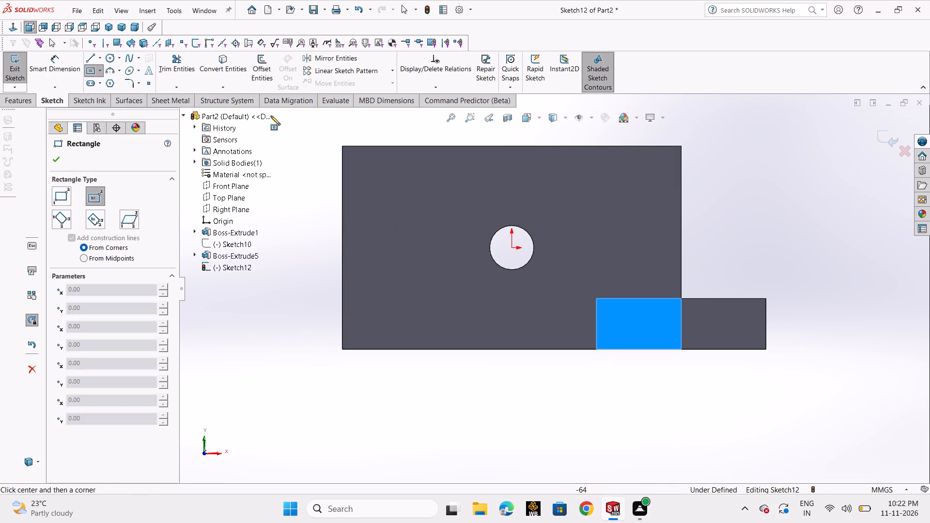
pyautogui.click(98, 72)
pyautogui.click(103, 81)
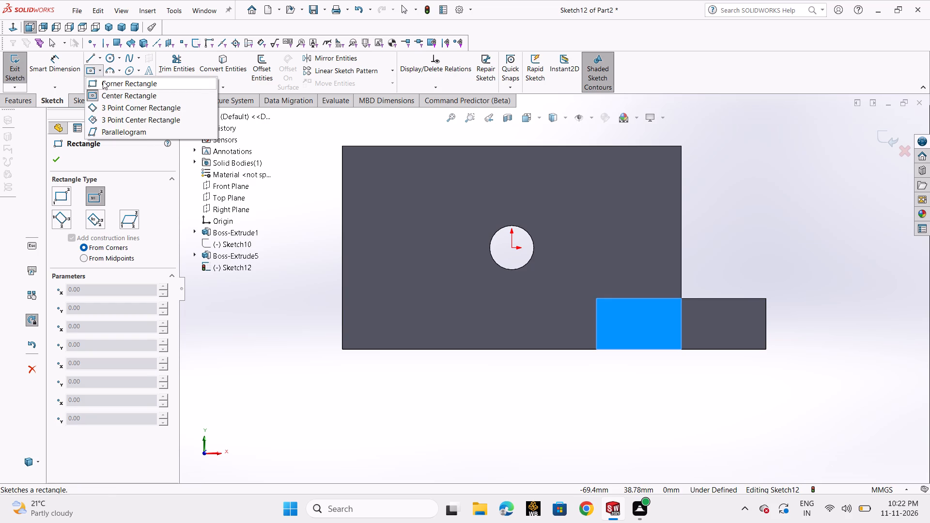
pyautogui.click(596, 350)
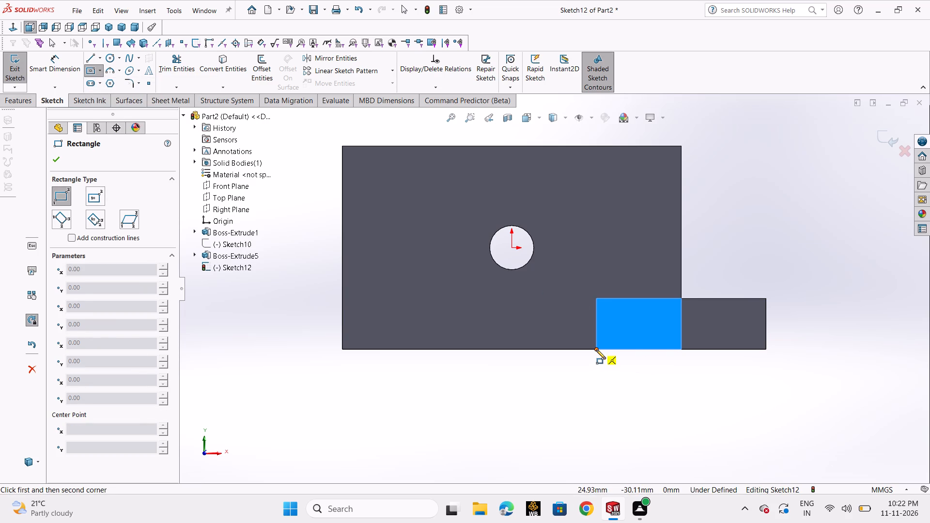
pyautogui.click(680, 147)
pyautogui.rightClick(680, 147)
pyautogui.click(689, 157)
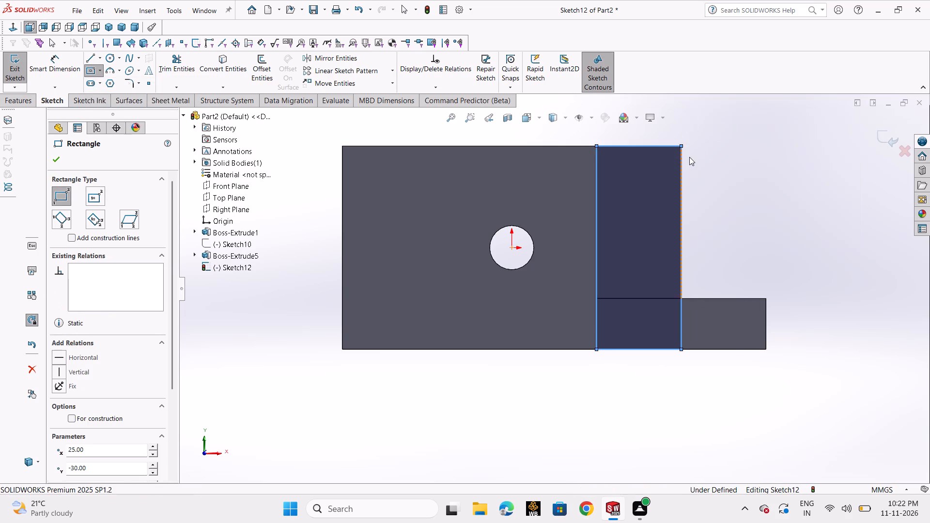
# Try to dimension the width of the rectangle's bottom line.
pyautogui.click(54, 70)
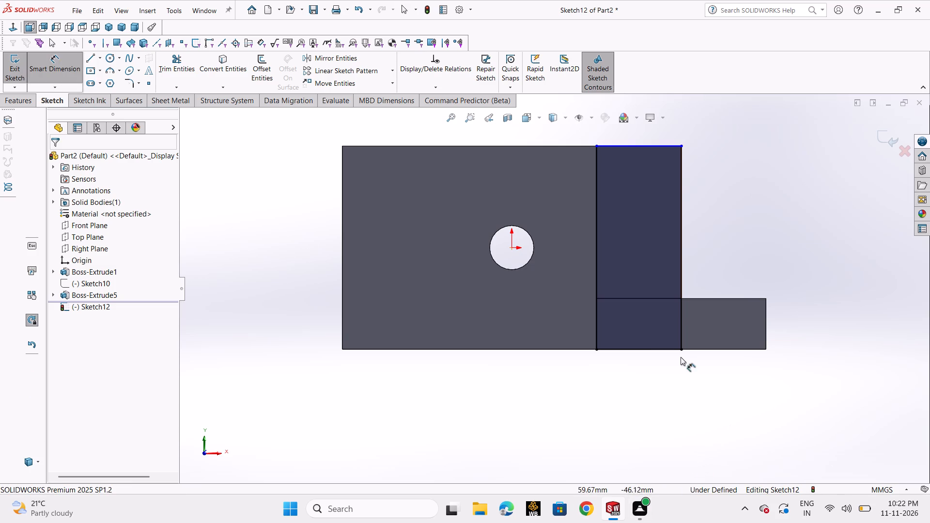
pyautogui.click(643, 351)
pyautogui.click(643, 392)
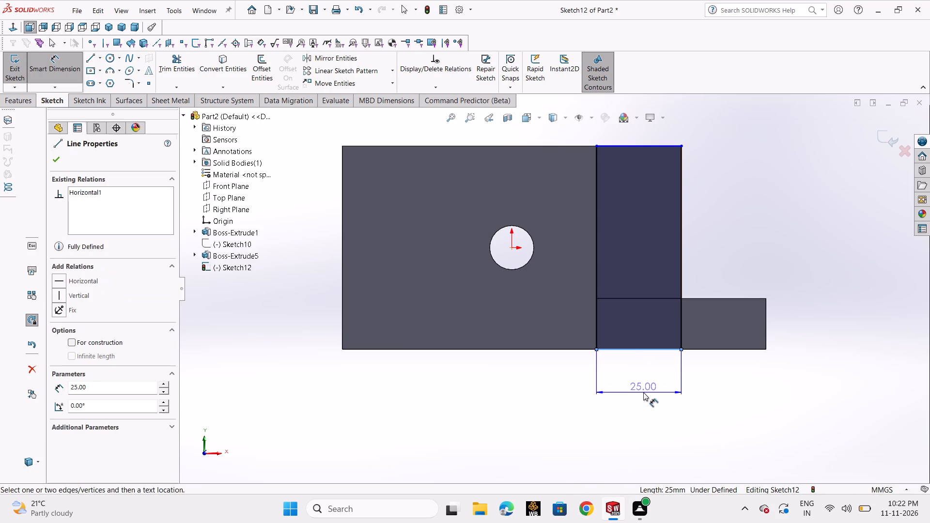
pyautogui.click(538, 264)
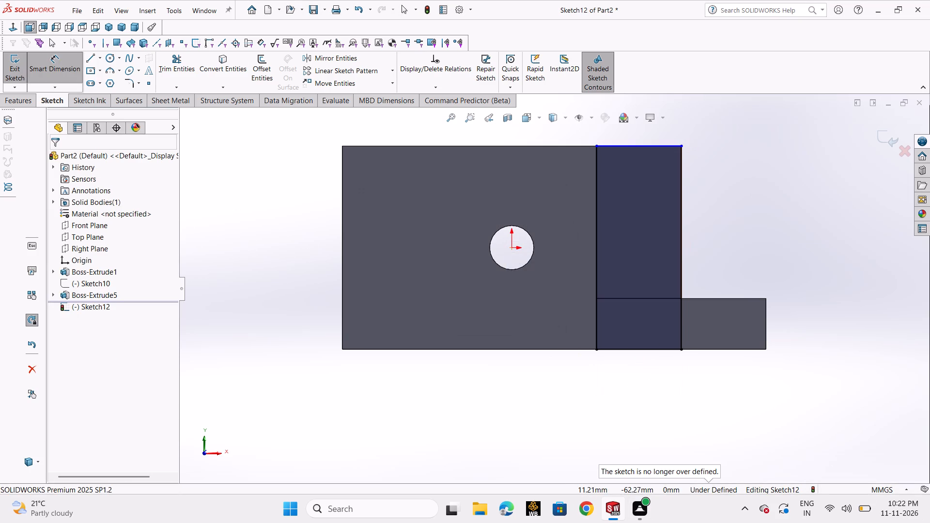
# Sketch a second corner rectangle, 100 mm wide and about 12 mm tall, from the plate's top-right corner to its left edge.
pyautogui.click(98, 70)
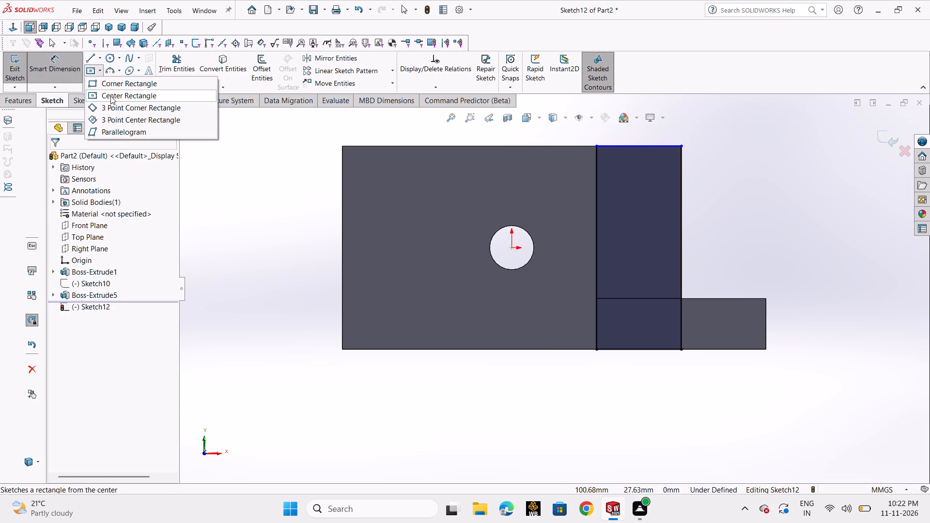
pyautogui.click(110, 96)
pyautogui.click(102, 70)
pyautogui.click(102, 81)
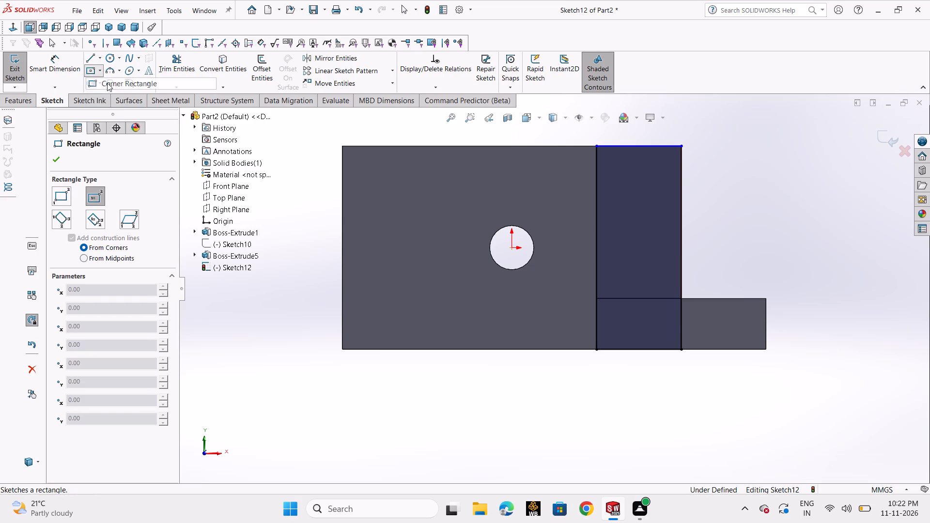
pyautogui.click(682, 148)
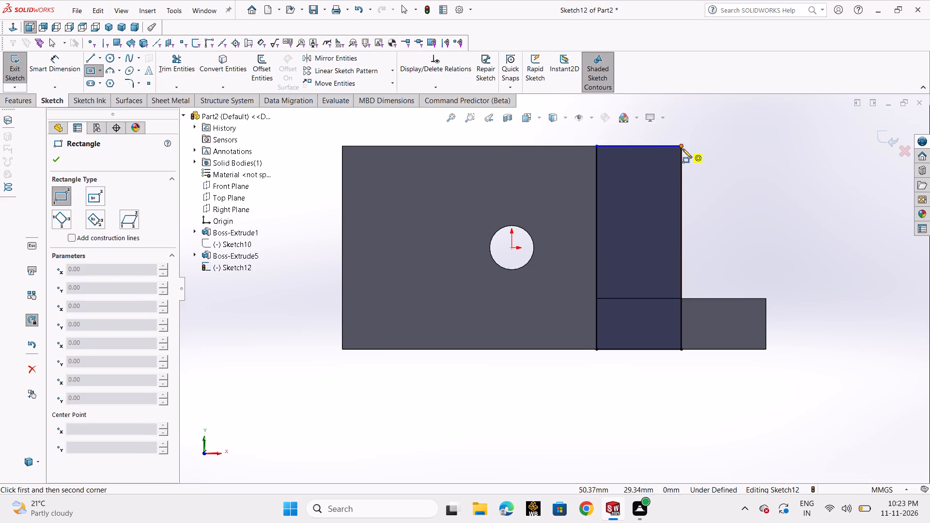
pyautogui.click(342, 185)
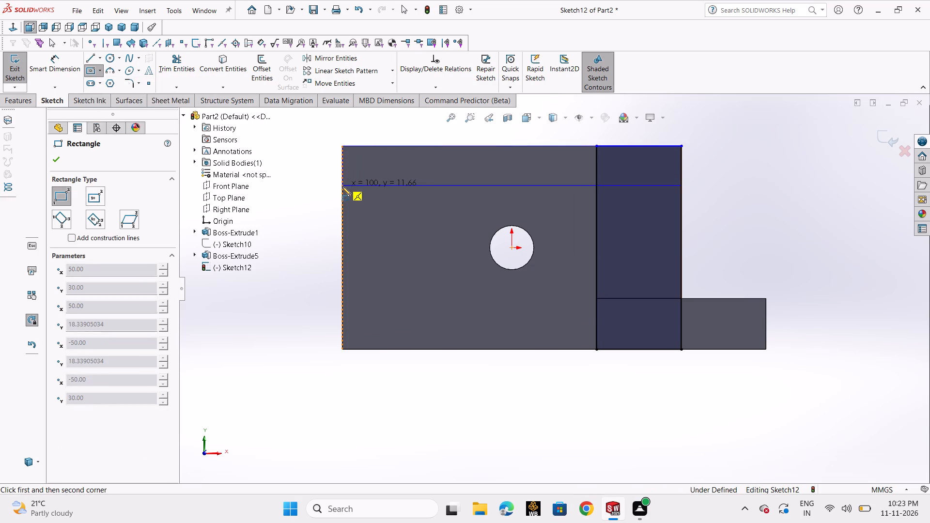
pyautogui.rightClick(341, 181)
pyautogui.click(355, 191)
# Dimension the height of the horizontal rectangle's left side as 15 mm.
pyautogui.click(52, 70)
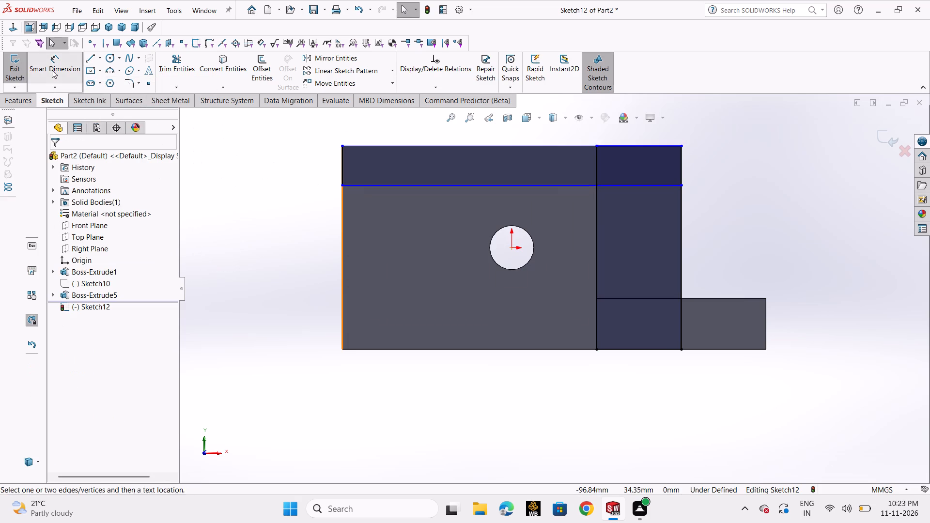
pyautogui.click(343, 169)
pyautogui.click(262, 164)
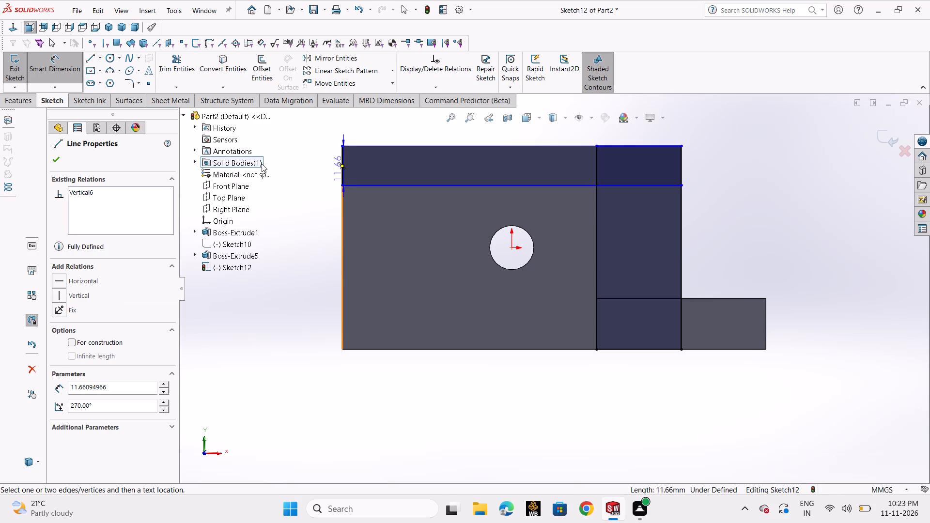
pyautogui.click(323, 186)
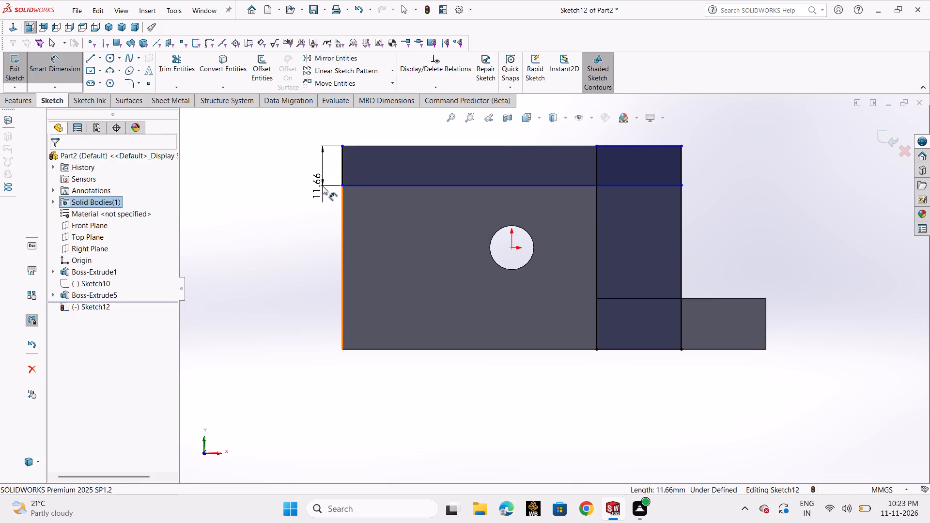
pyautogui.write('15')
pyautogui.press('Return')
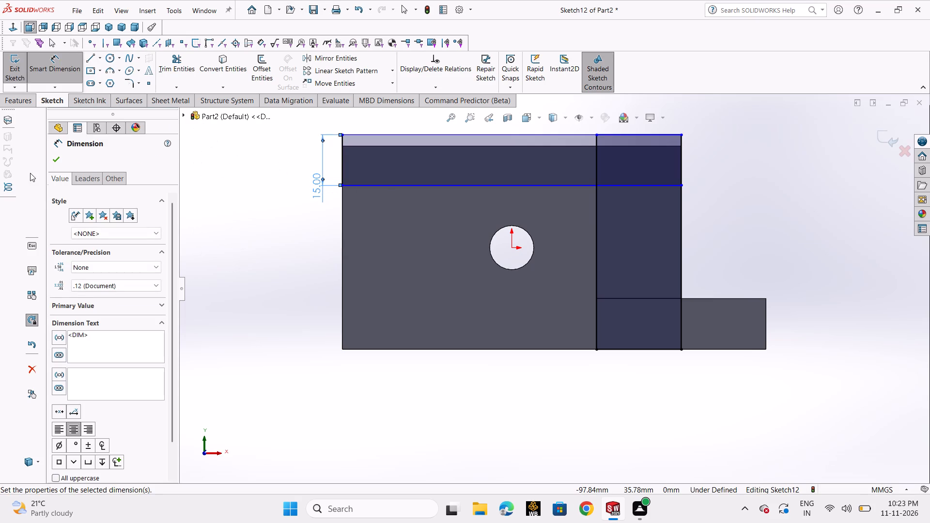
pyautogui.click(55, 163)
# Add a collinear relation between the horizontal rectangle's top line and the plate's top edge.
pyautogui.scroll(-3, 606, 151)
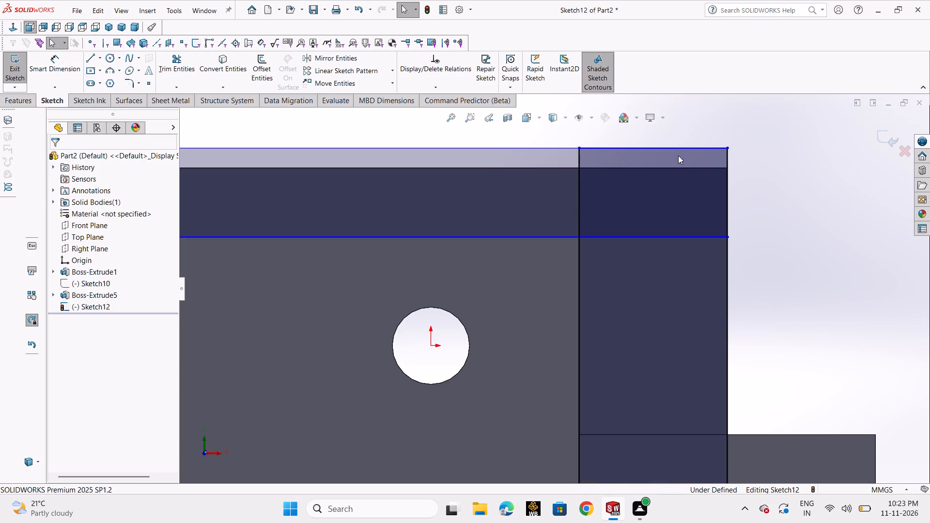
pyautogui.click(418, 87)
pyautogui.click(433, 109)
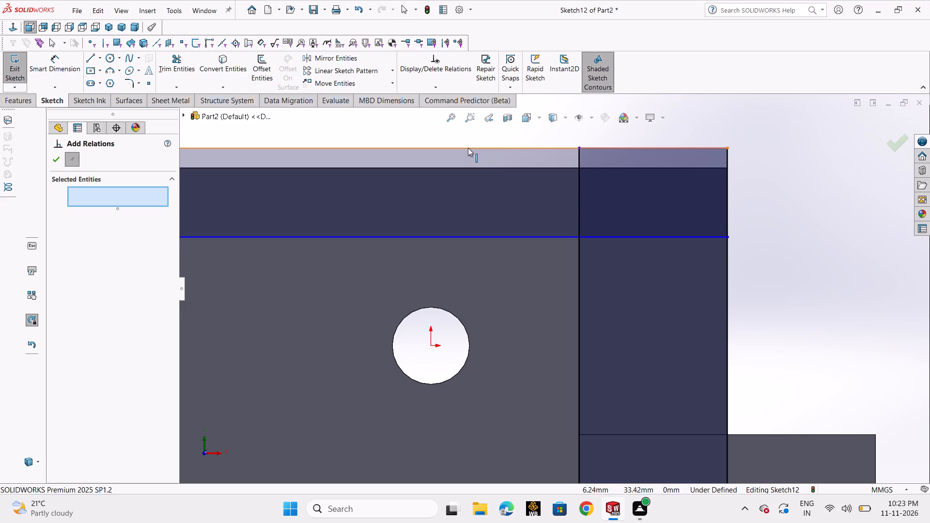
pyautogui.click(468, 148)
pyautogui.click(477, 167)
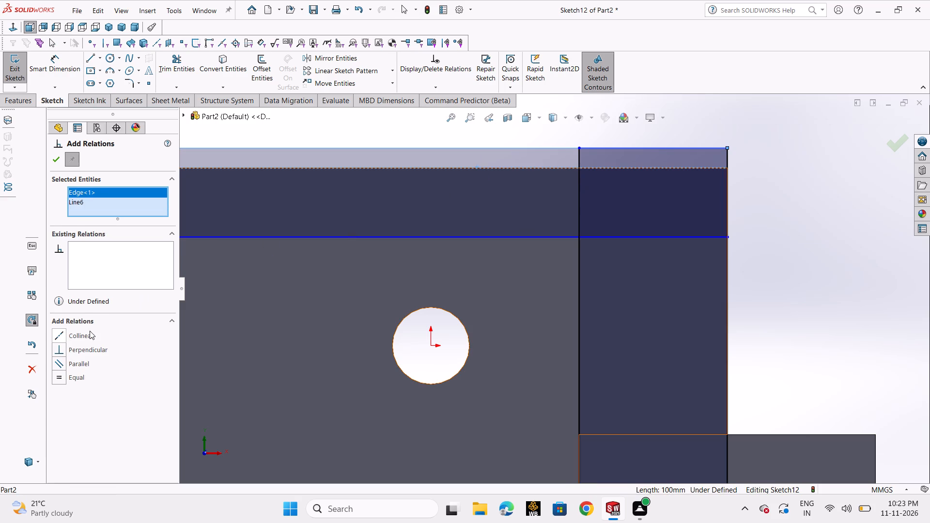
pyautogui.click(89, 336)
pyautogui.click(50, 163)
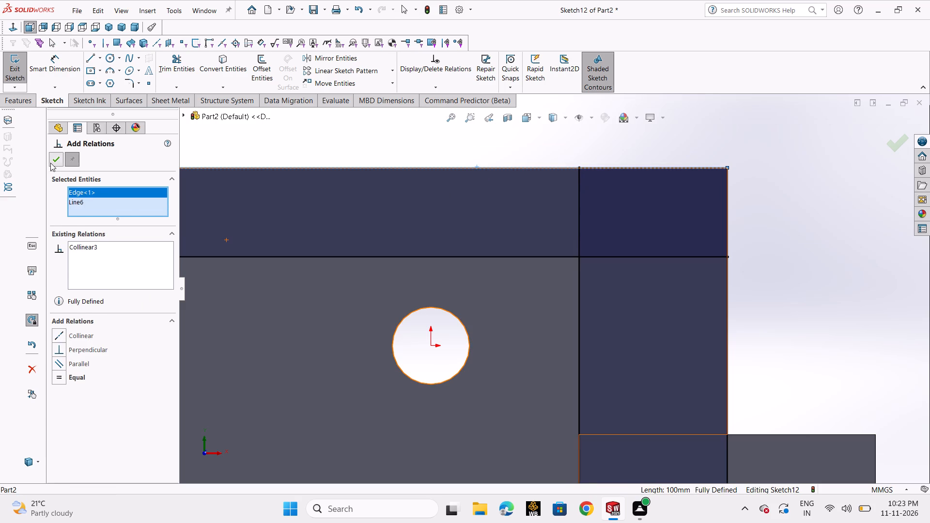
# Power-trim the overlapping segments where the two rectangles cross, plus the profile's top lines and the upper part of its right side.
pyautogui.click(181, 76)
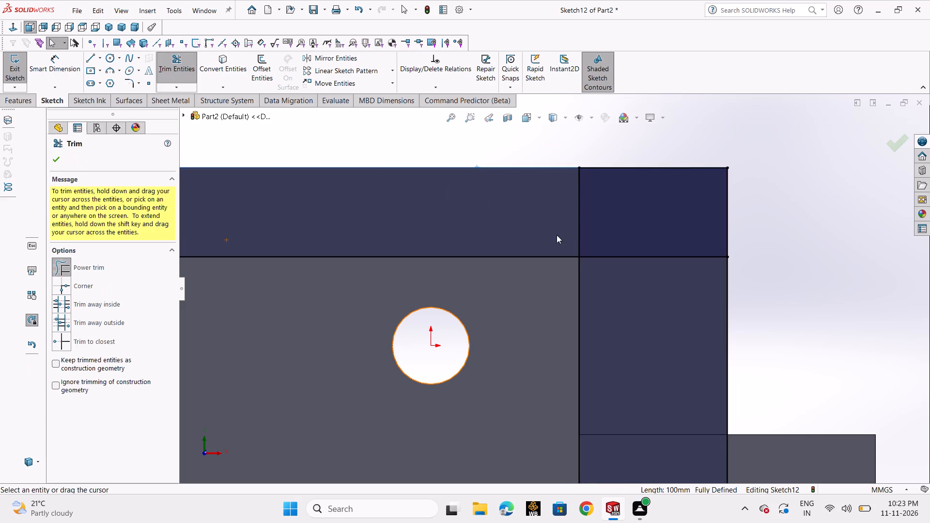
pyautogui.moveTo(557, 235); pyautogui.dragTo(673, 300)
pyautogui.moveTo(701, 228); pyautogui.dragTo(748, 218)
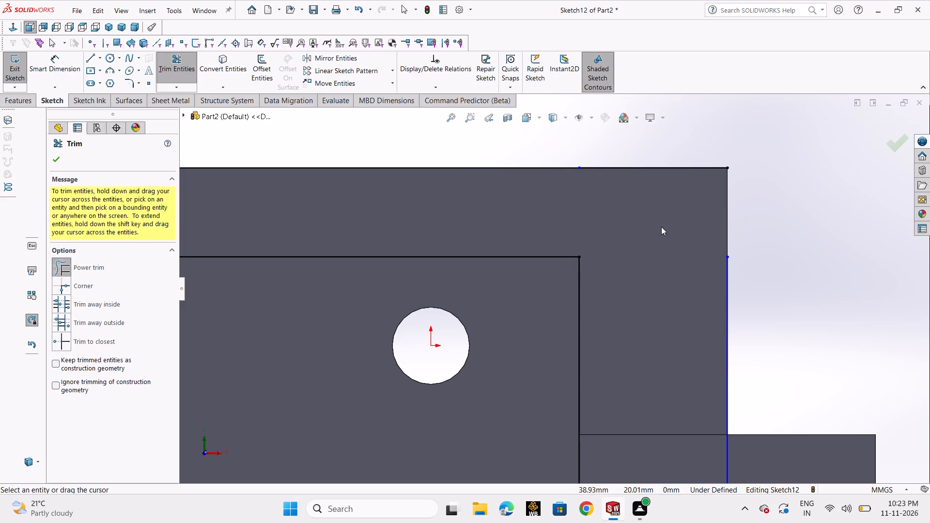
pyautogui.moveTo(661, 227); pyautogui.dragTo(661, 137)
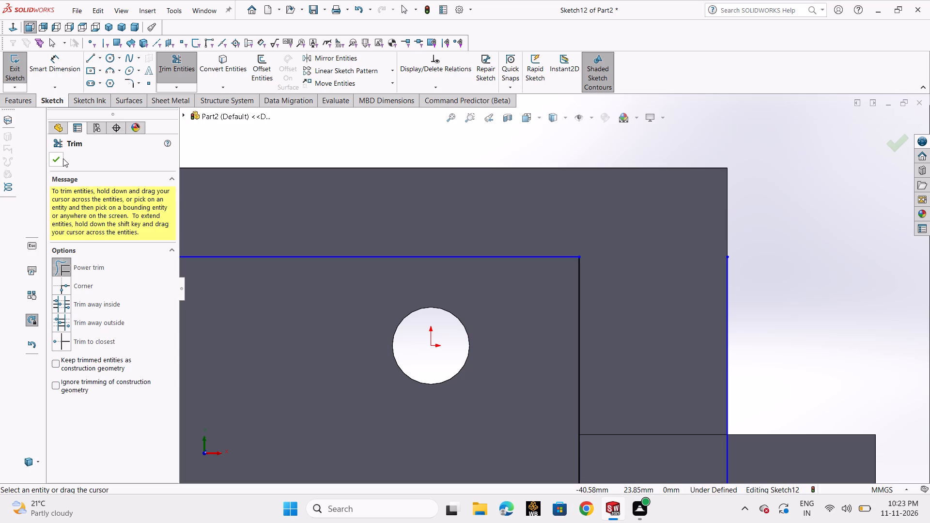
pyautogui.click(63, 158)
# Extend the profile's right vertical line by moving its upper endpoint to the plate's top-right corner.
pyautogui.scroll(1, 487, 149)
pyautogui.scroll(-1, 487, 149)
pyautogui.scroll(-2, 503, 186)
pyautogui.scroll(2, 503, 187)
pyautogui.scroll(-1, 503, 187)
pyautogui.scroll(4, 503, 187)
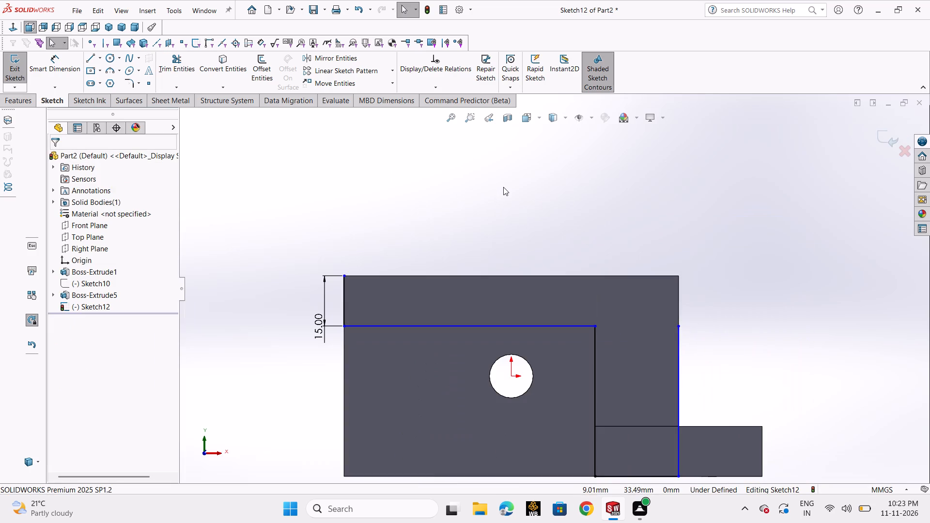
pyautogui.scroll(-4, 653, 298)
pyautogui.moveTo(681, 352); pyautogui.dragTo(680, 347)
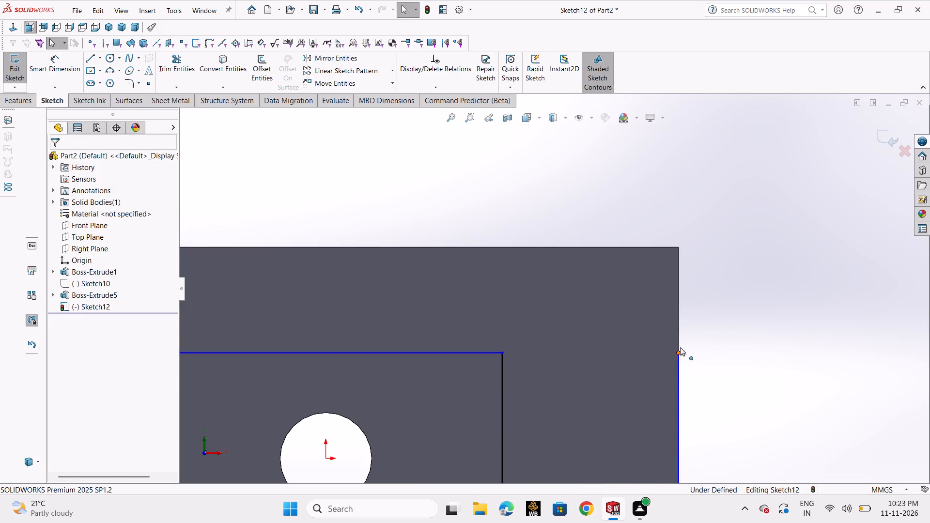
pyautogui.moveTo(680, 347); pyautogui.dragTo(677, 249)
pyautogui.click(690, 267)
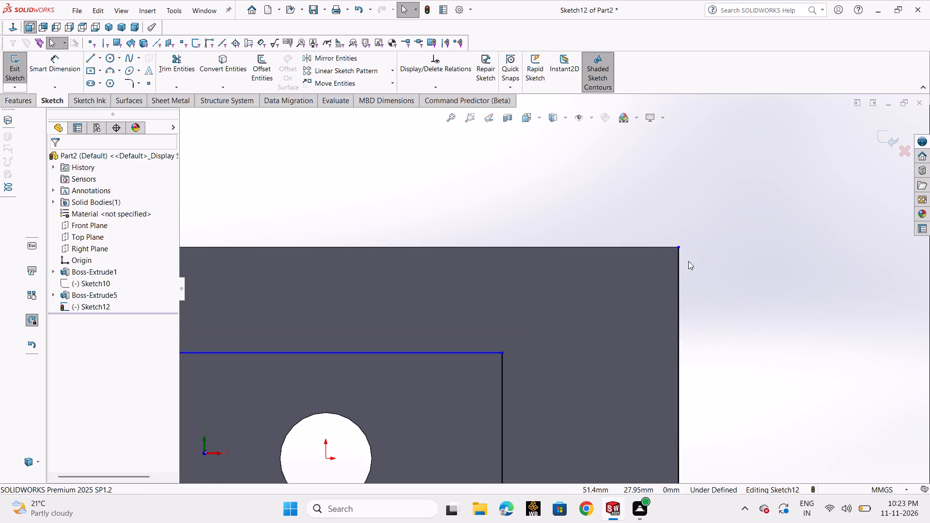
# Close the profile with a 100 mm horizontal line along the plate's top edge between its top corners, and exit the sketch.
pyautogui.scroll(3, 688, 261)
pyautogui.click(90, 62)
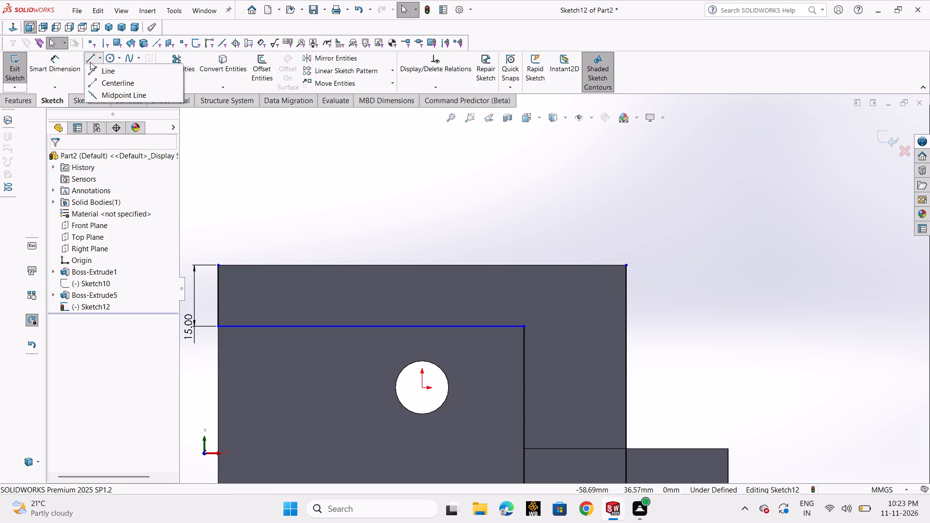
pyautogui.click(93, 69)
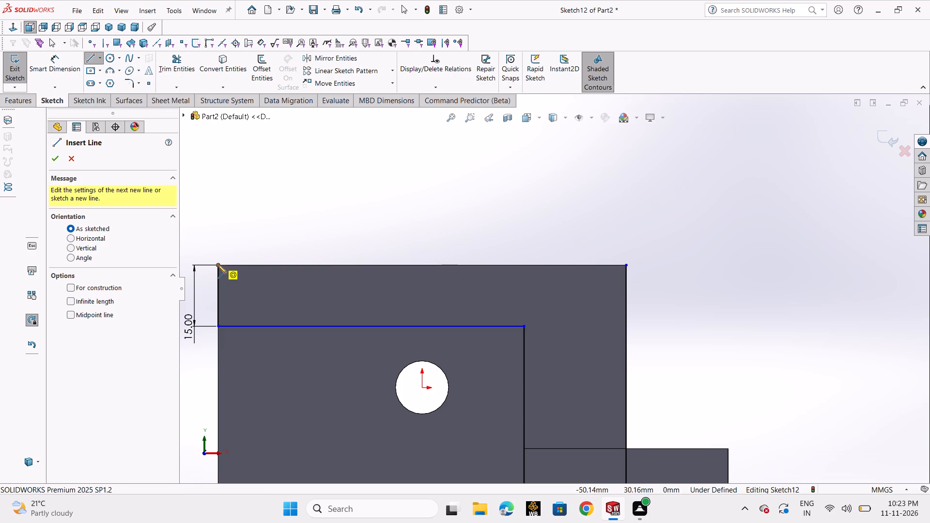
pyautogui.click(217, 264)
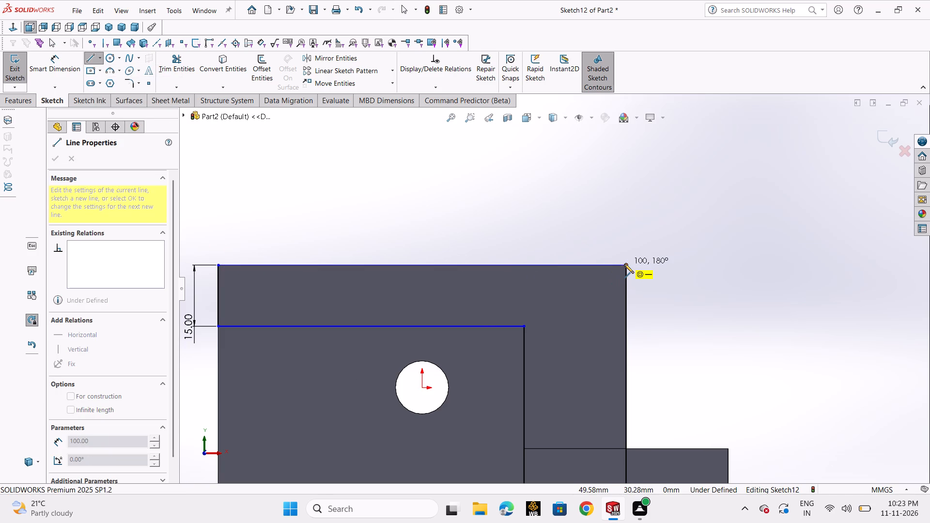
pyautogui.click(624, 264)
pyautogui.rightClick(625, 264)
pyautogui.click(638, 272)
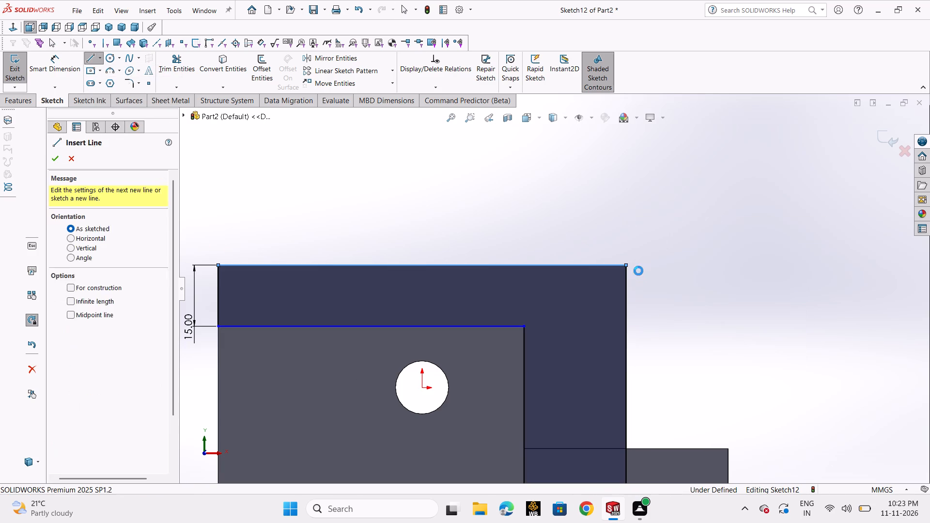
pyautogui.scroll(6, 636, 263)
pyautogui.click(886, 136)
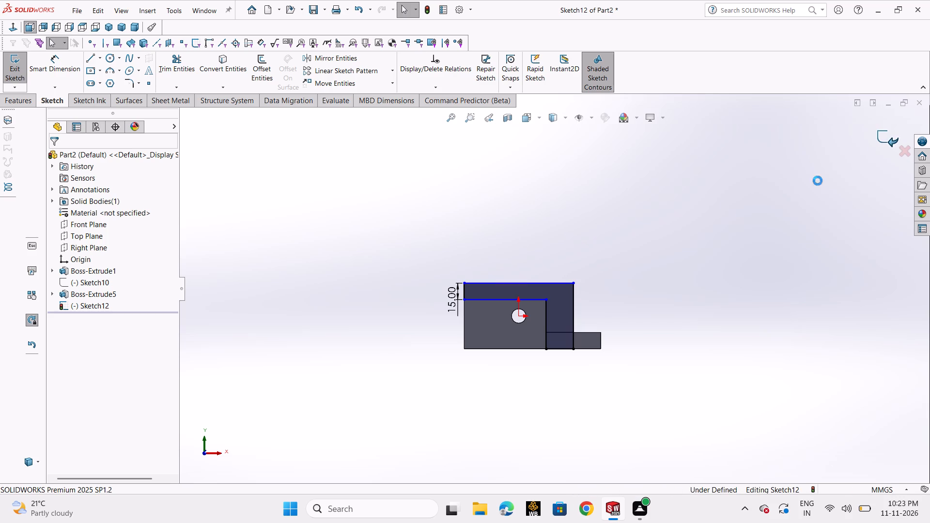
# Extrude the inverted-L profile 15 mm blind in the reversed direction, toward the plate, merging the result.
pyautogui.scroll(2, 660, 251)
pyautogui.moveTo(656, 253); pyautogui.dragTo(571, 328, button='middle')
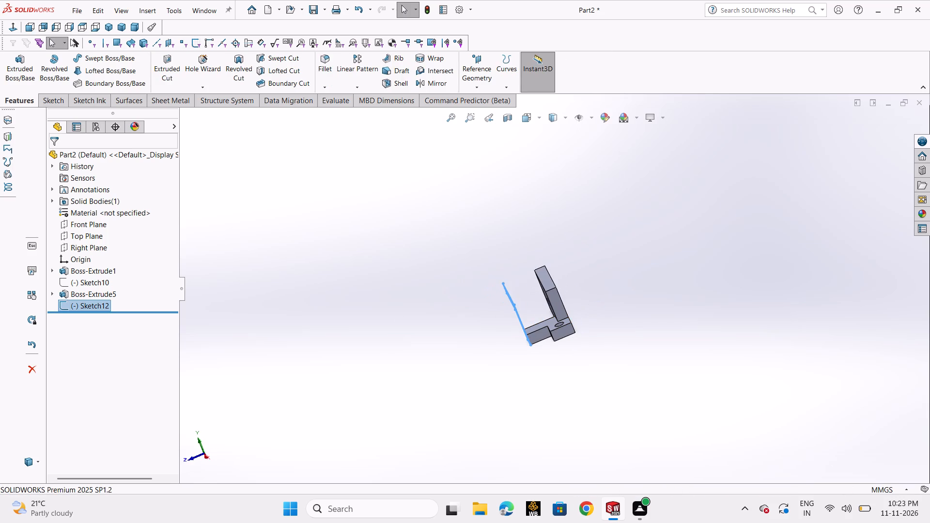
pyautogui.click(20, 77)
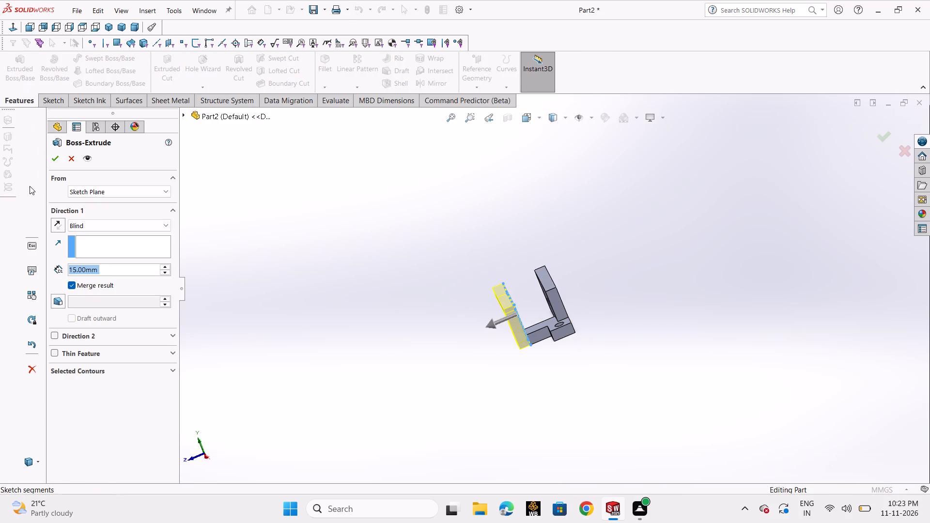
pyautogui.click(54, 227)
pyautogui.click(48, 159)
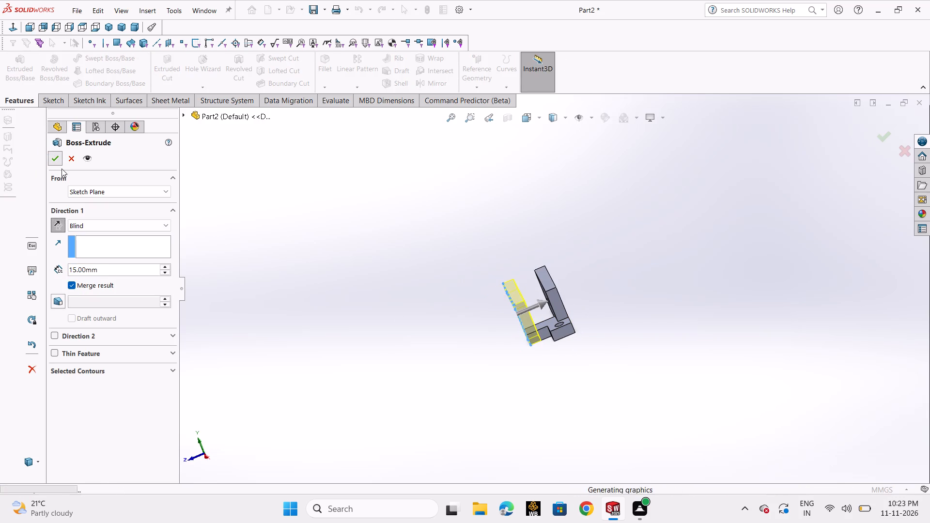
# With the part in isometric view, save it in the inetenship folder as "channel bracket with two piercred lugs".
pyautogui.click(393, 248)
pyautogui.moveTo(551, 273); pyautogui.dragTo(588, 230, button='middle')
pyautogui.scroll(1, 588, 230)
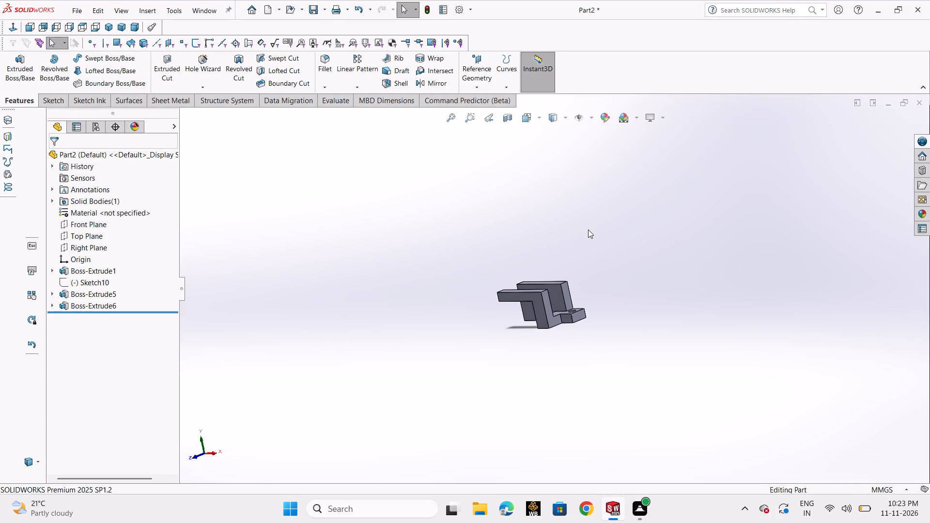
pyautogui.hotkey('ctrl', '7')
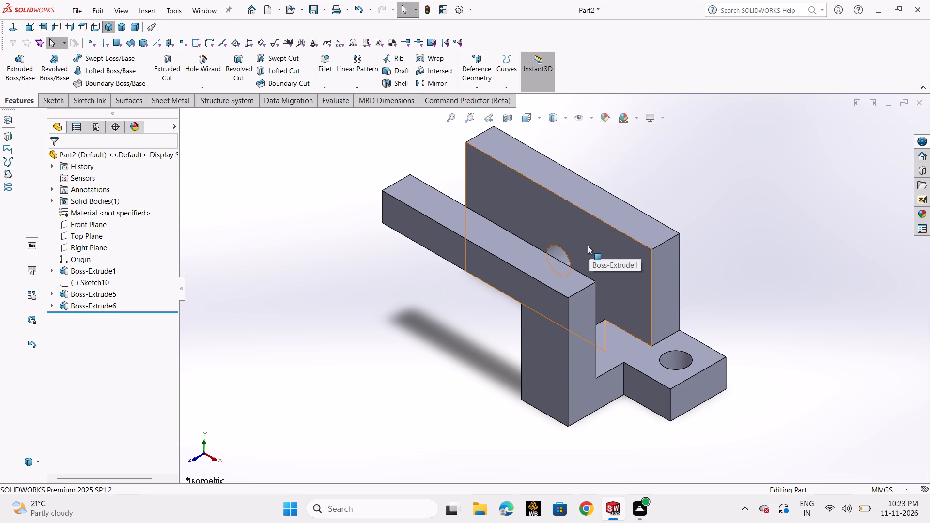
pyautogui.hotkey('ctrl', 's')
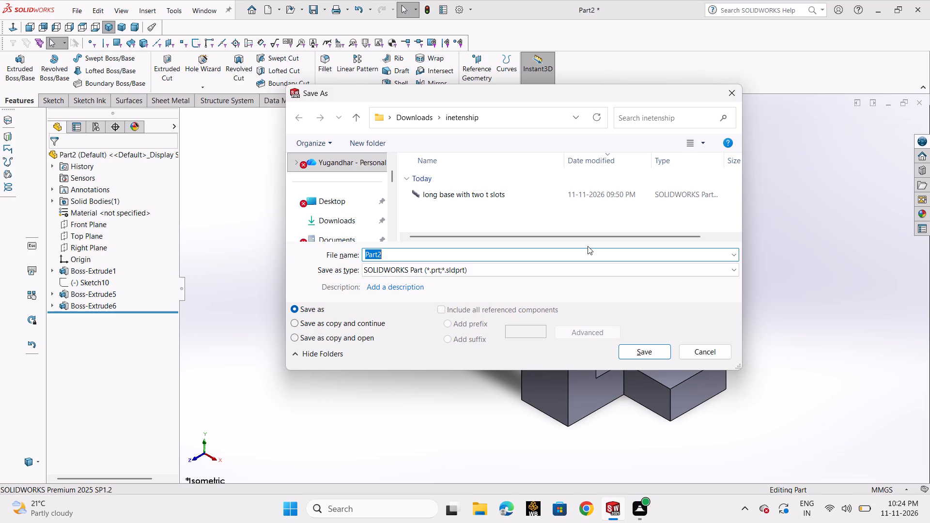
pyautogui.press('BackSpace')
pyautogui.write('cha')
pyautogui.write('nnel')
pyautogui.press('space')
pyautogui.write('brav')
pyautogui.press('BackSpace')
pyautogui.write('ckey')
pyautogui.press('BackSpace')
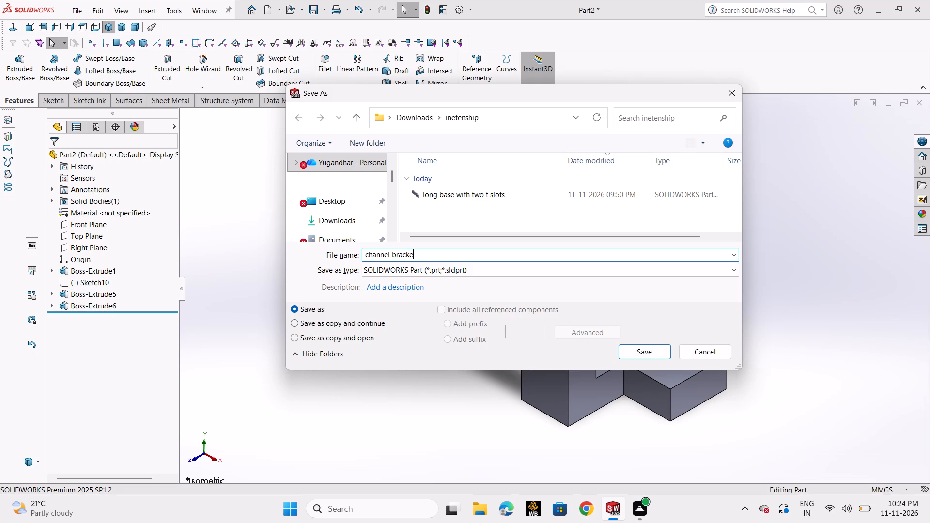
pyautogui.write('t')
pyautogui.press('space')
pyautogui.write('with two pi')
pyautogui.write('er')
pyautogui.write('cred')
pyautogui.press('space')
pyautogui.write('li')
pyautogui.press('BackSpace')
pyautogui.write('ugs')
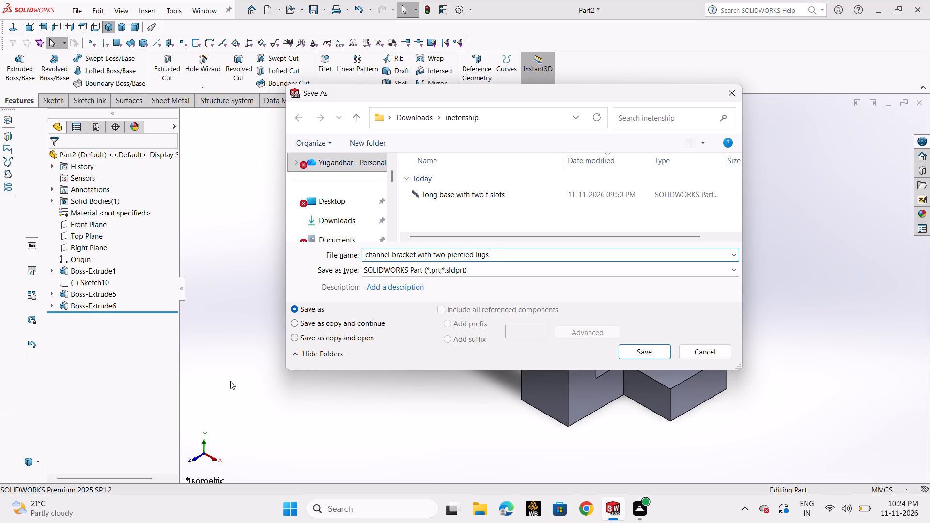
pyautogui.click(625, 352)
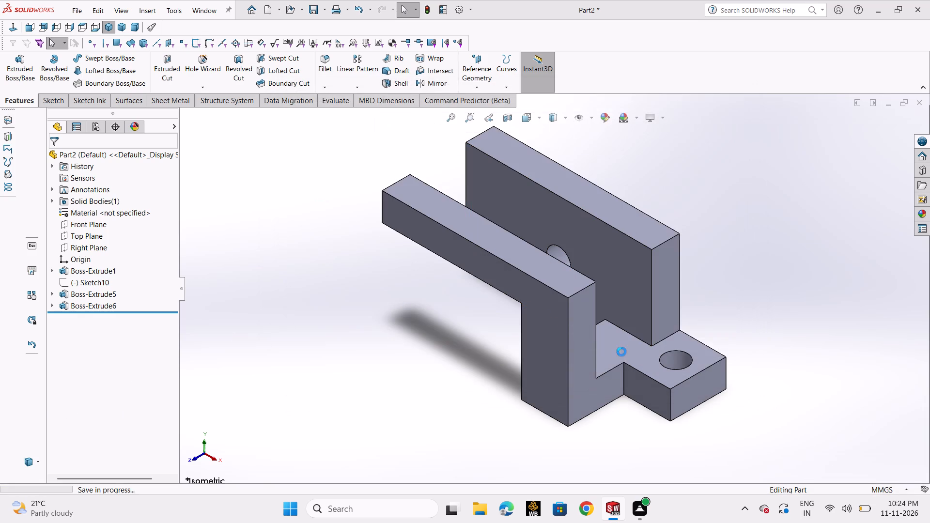
# Save a copy of the part as an Adobe PDF in the inetenship folder, keeping the same file name.
pyautogui.click(76, 9)
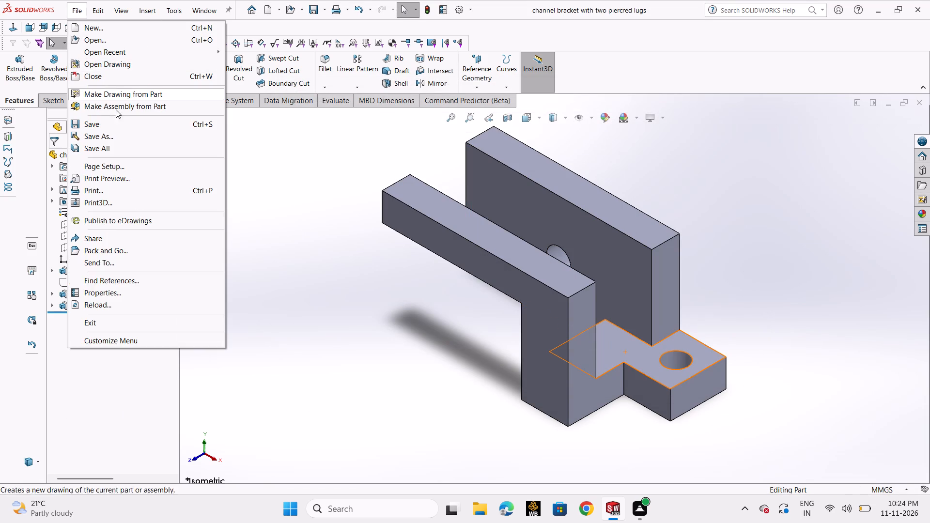
pyautogui.click(121, 142)
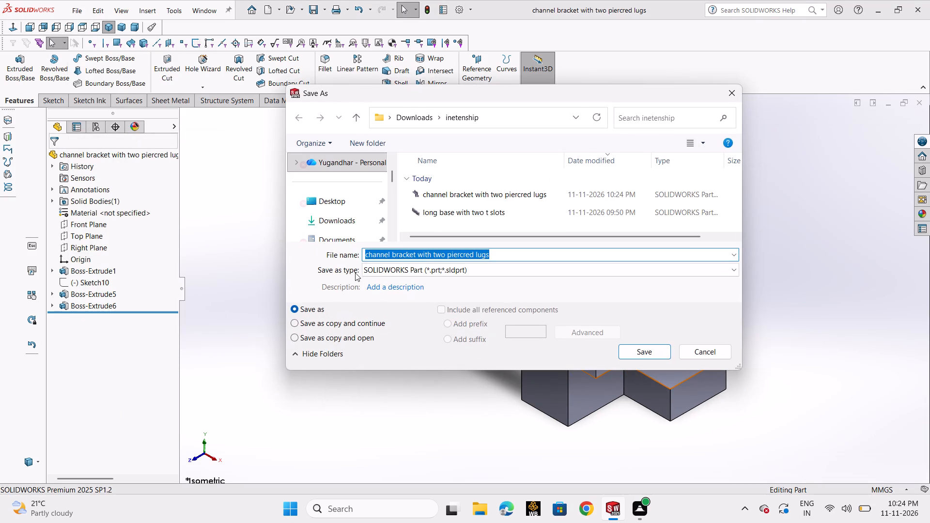
pyautogui.click(373, 275)
pyautogui.scroll(4, 450, 91)
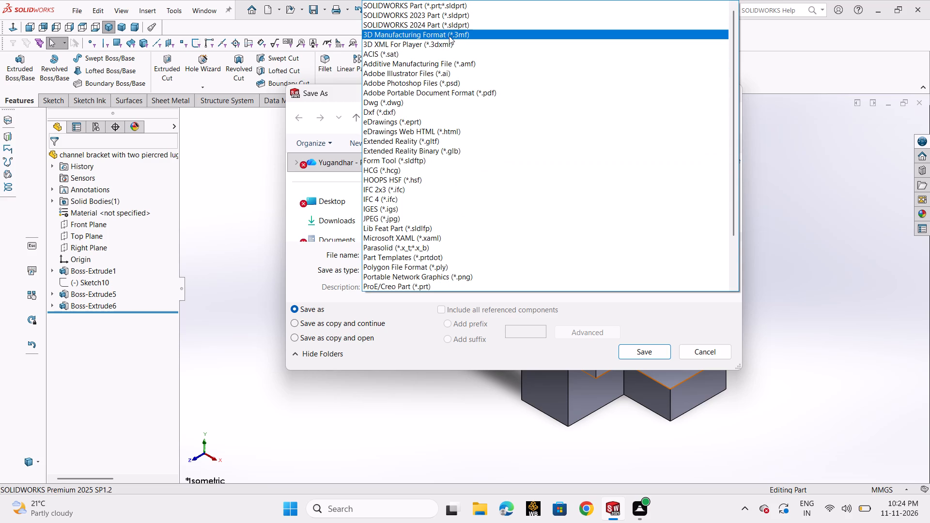
pyautogui.click(482, 95)
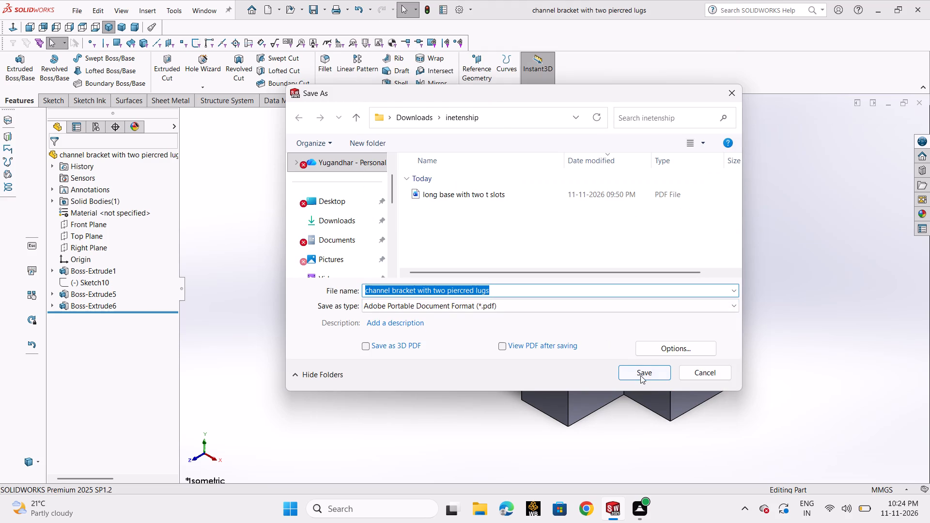
pyautogui.click(640, 376)
pyautogui.scroll(3, 620, 306)
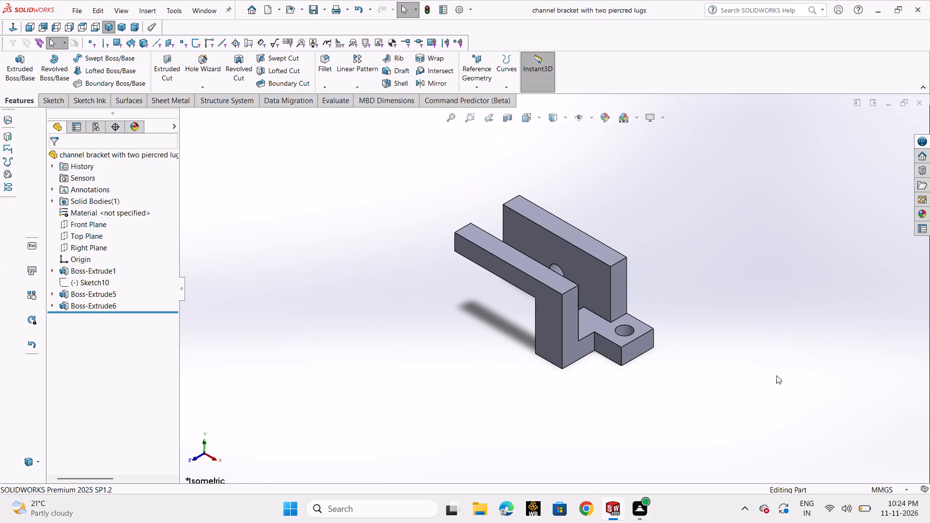